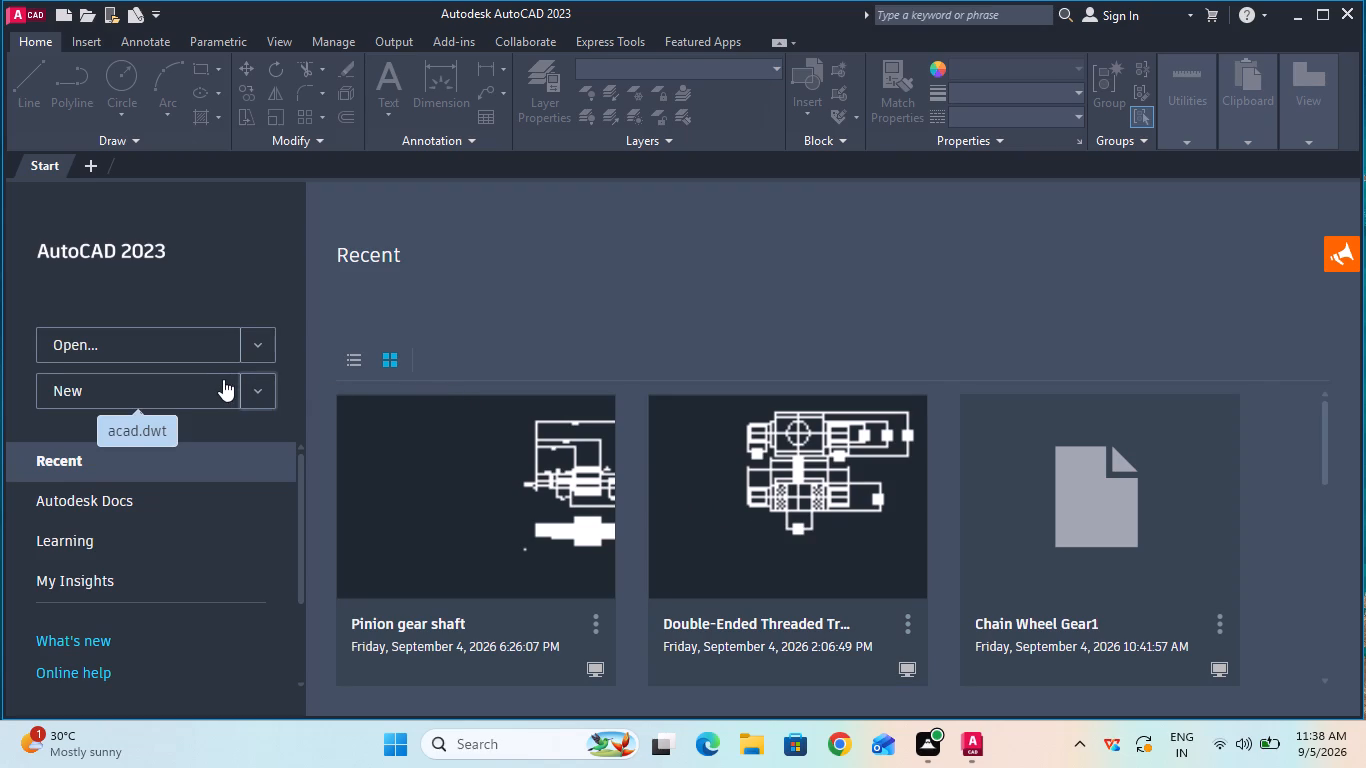
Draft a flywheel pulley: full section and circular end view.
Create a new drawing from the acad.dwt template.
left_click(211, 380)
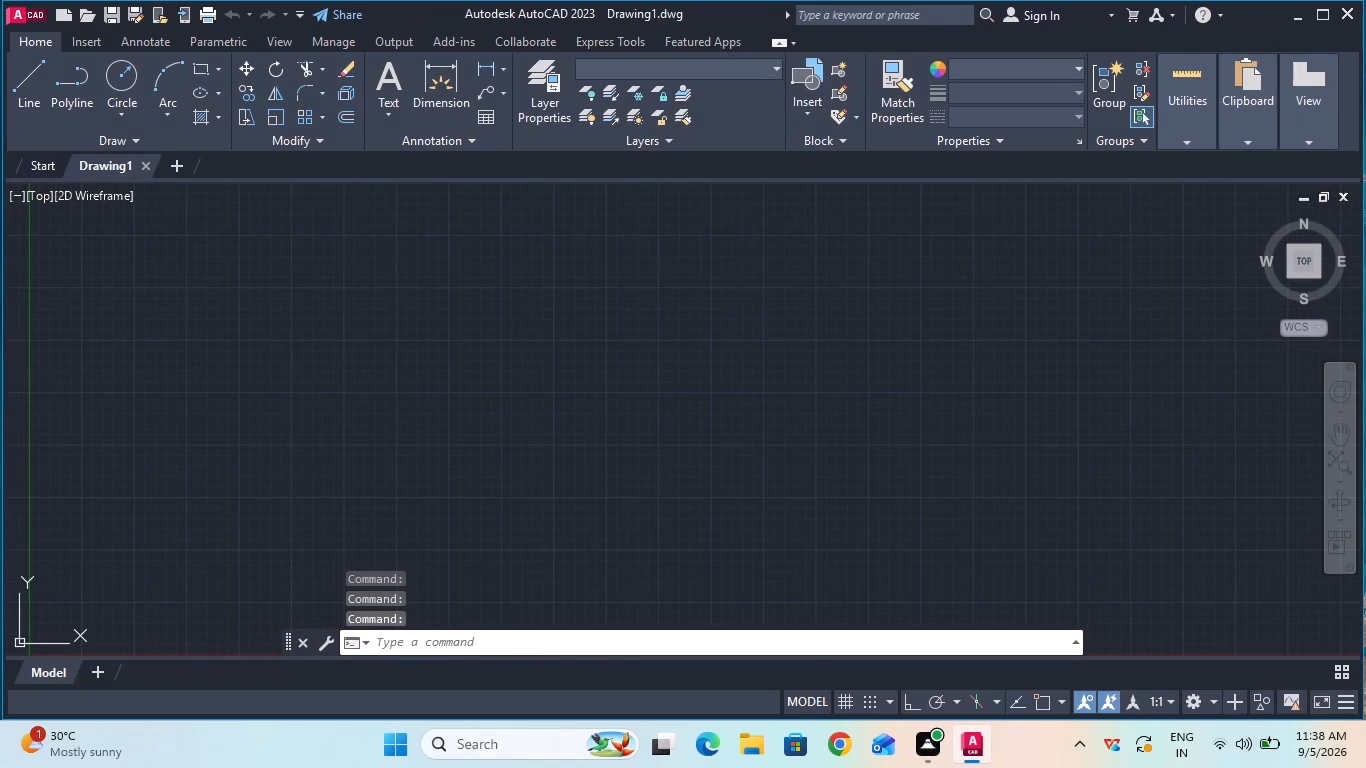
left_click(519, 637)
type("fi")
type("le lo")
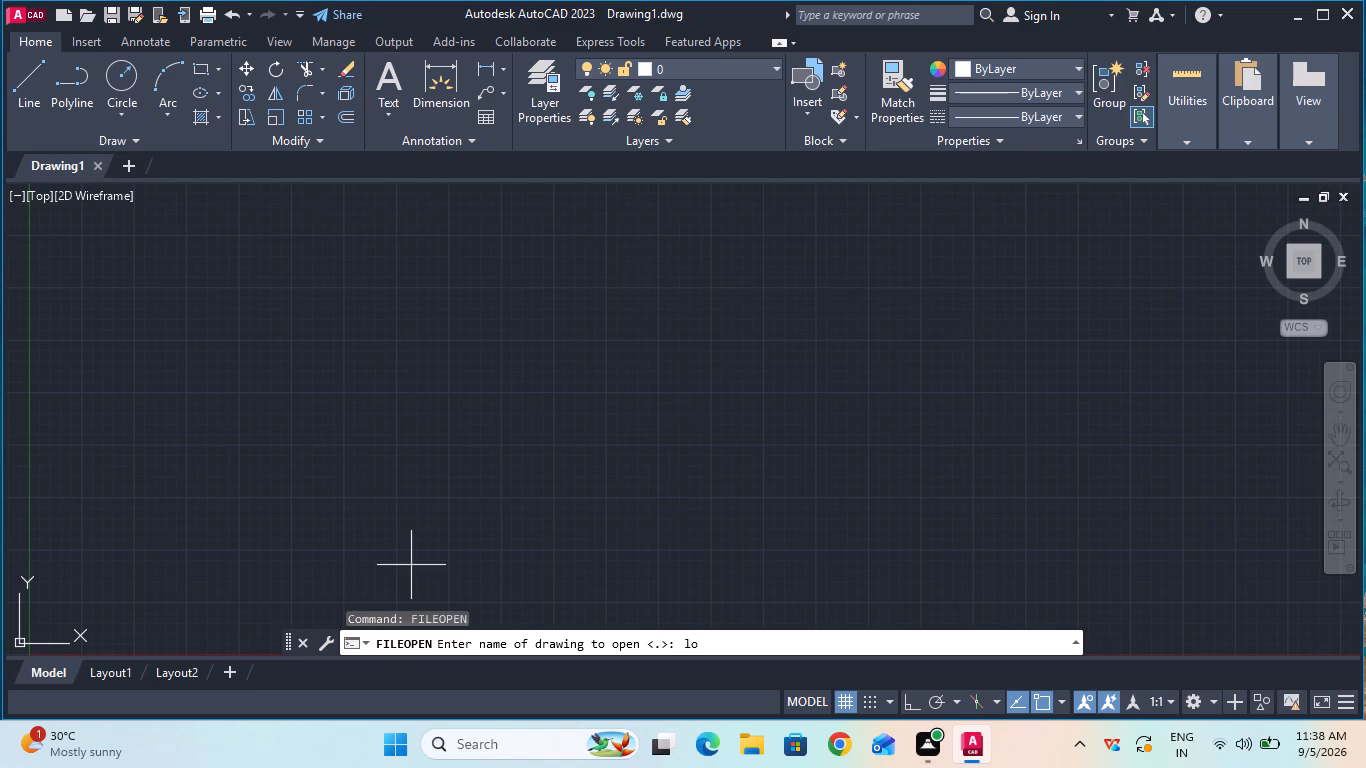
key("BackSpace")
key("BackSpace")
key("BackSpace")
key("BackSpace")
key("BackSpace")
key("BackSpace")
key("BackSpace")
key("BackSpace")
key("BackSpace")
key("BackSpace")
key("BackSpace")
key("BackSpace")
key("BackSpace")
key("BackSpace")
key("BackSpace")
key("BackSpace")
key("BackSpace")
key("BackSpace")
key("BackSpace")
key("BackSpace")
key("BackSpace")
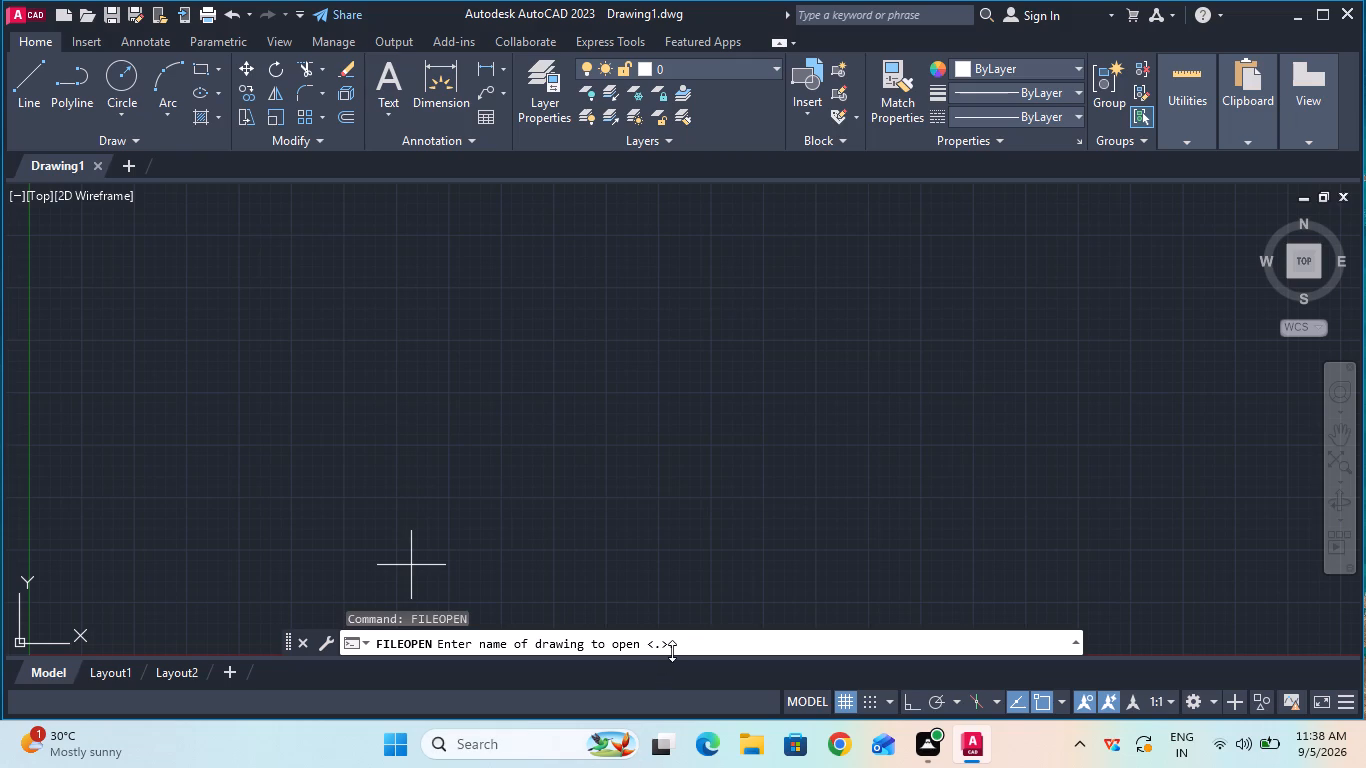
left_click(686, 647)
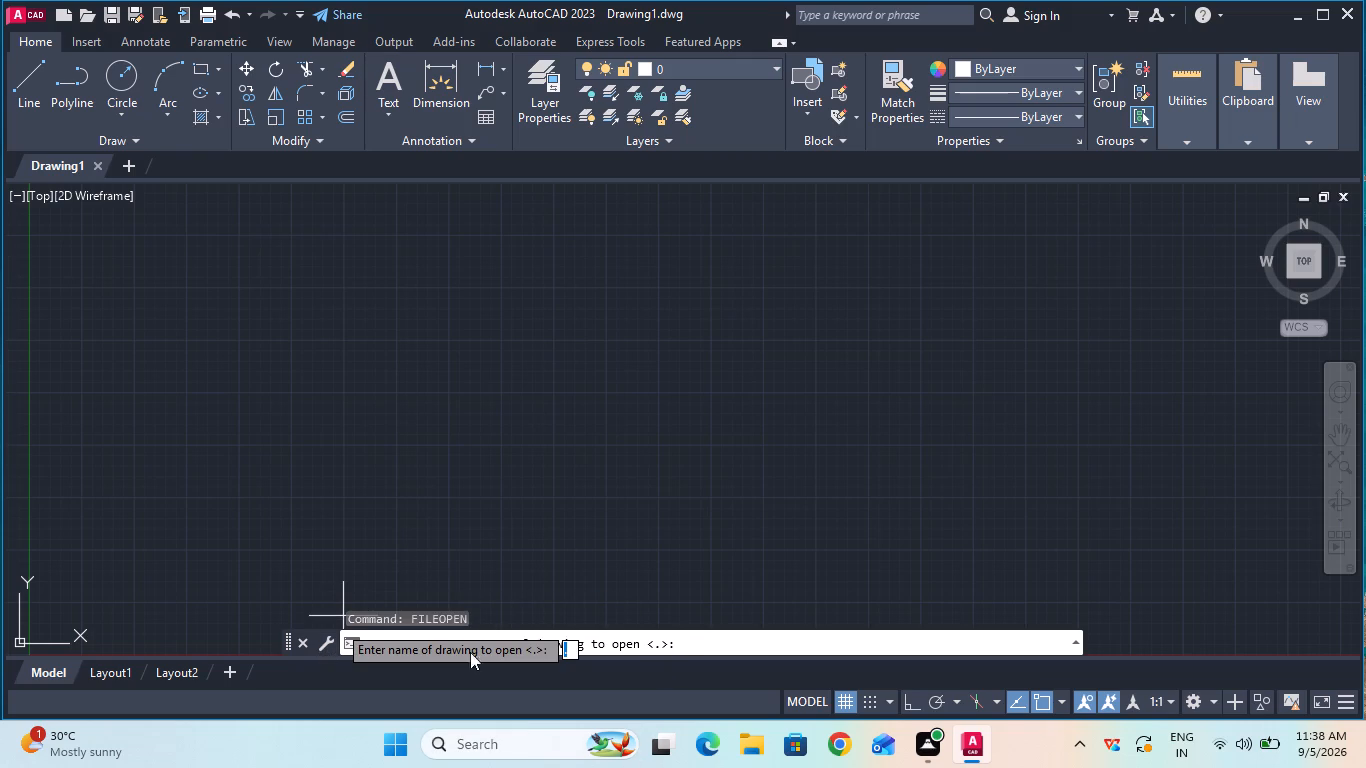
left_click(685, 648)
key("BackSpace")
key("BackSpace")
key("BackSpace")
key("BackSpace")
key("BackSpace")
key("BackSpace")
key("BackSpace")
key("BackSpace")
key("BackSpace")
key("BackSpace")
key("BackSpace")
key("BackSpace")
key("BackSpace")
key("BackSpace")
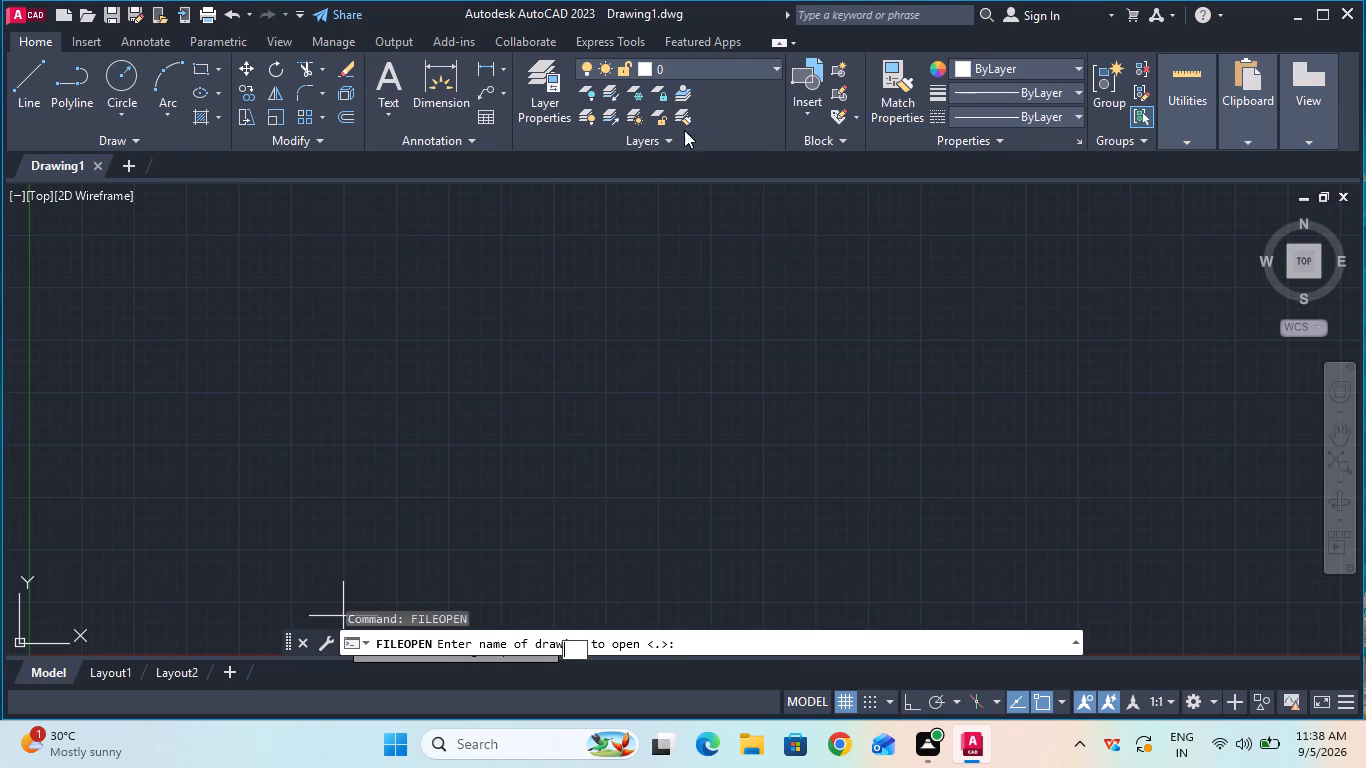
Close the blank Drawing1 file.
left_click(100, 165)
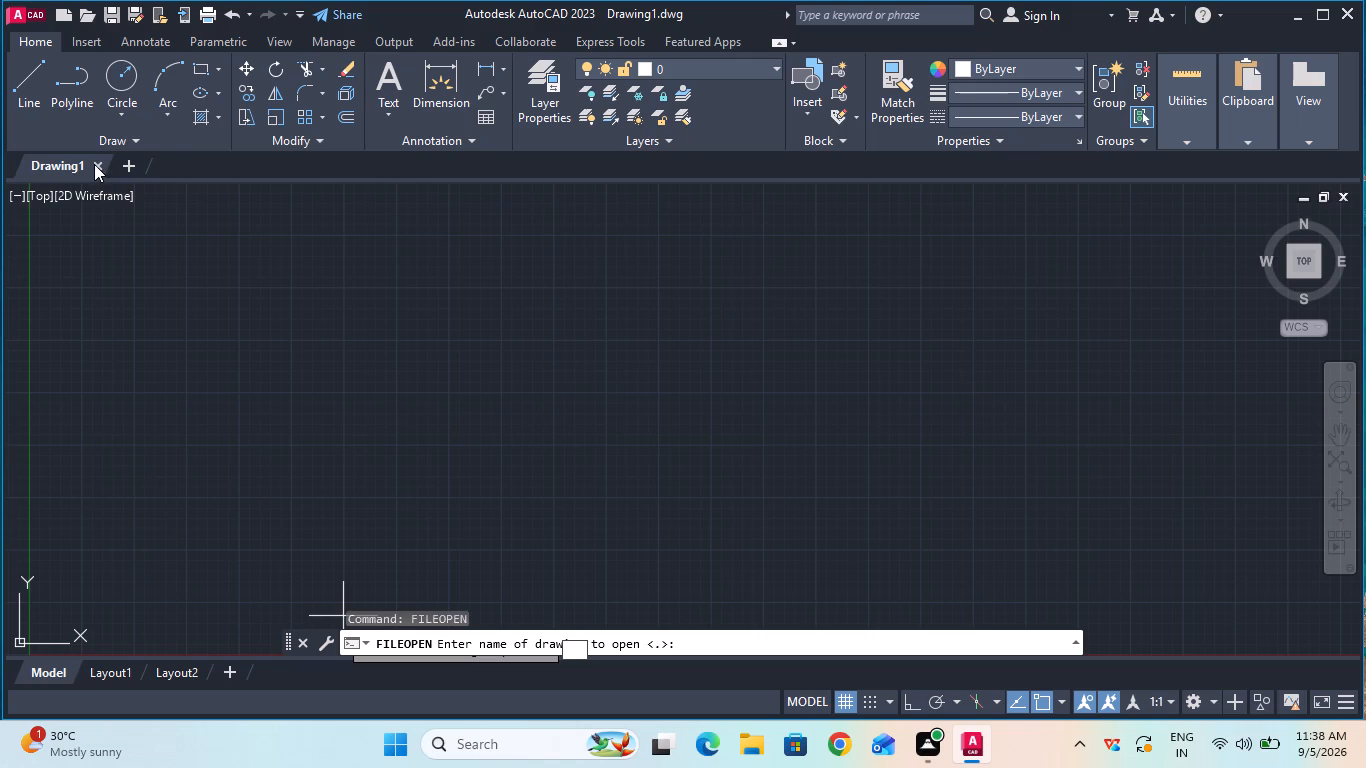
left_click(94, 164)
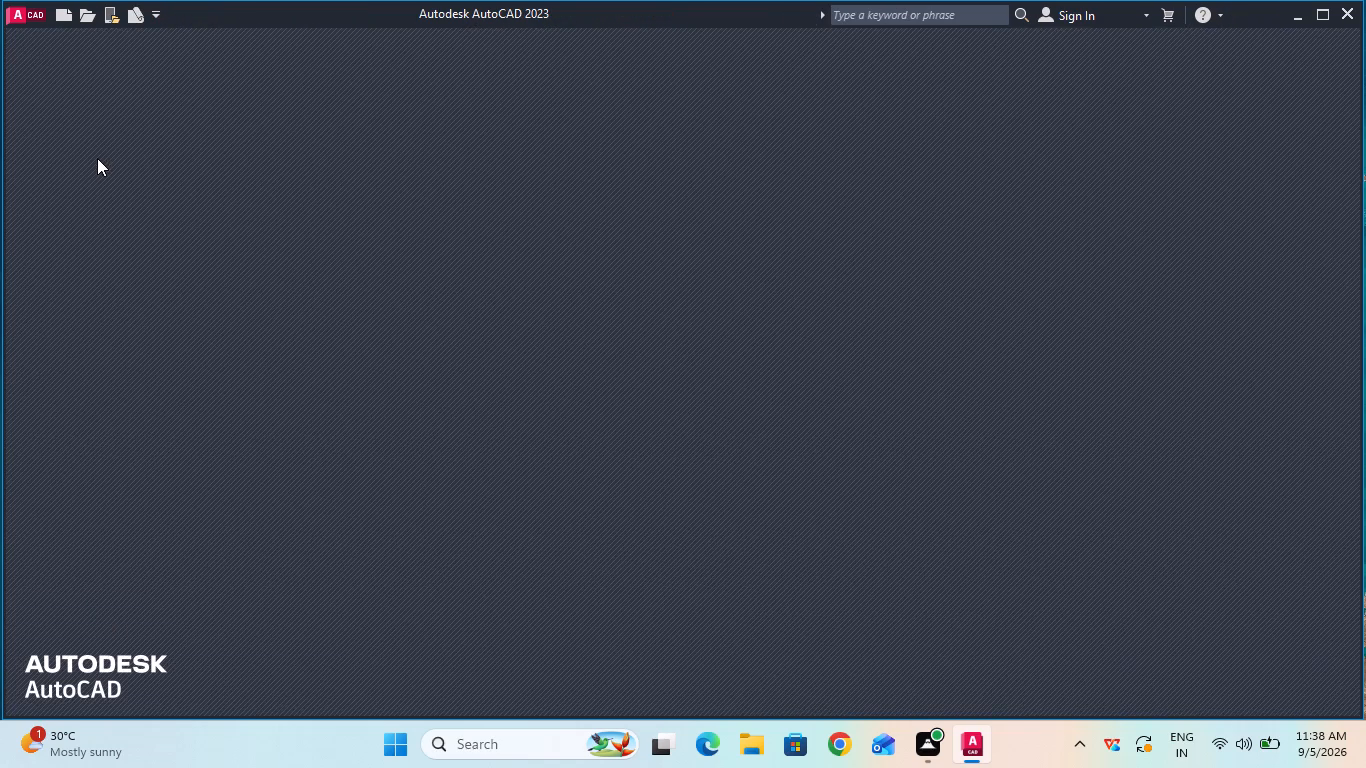
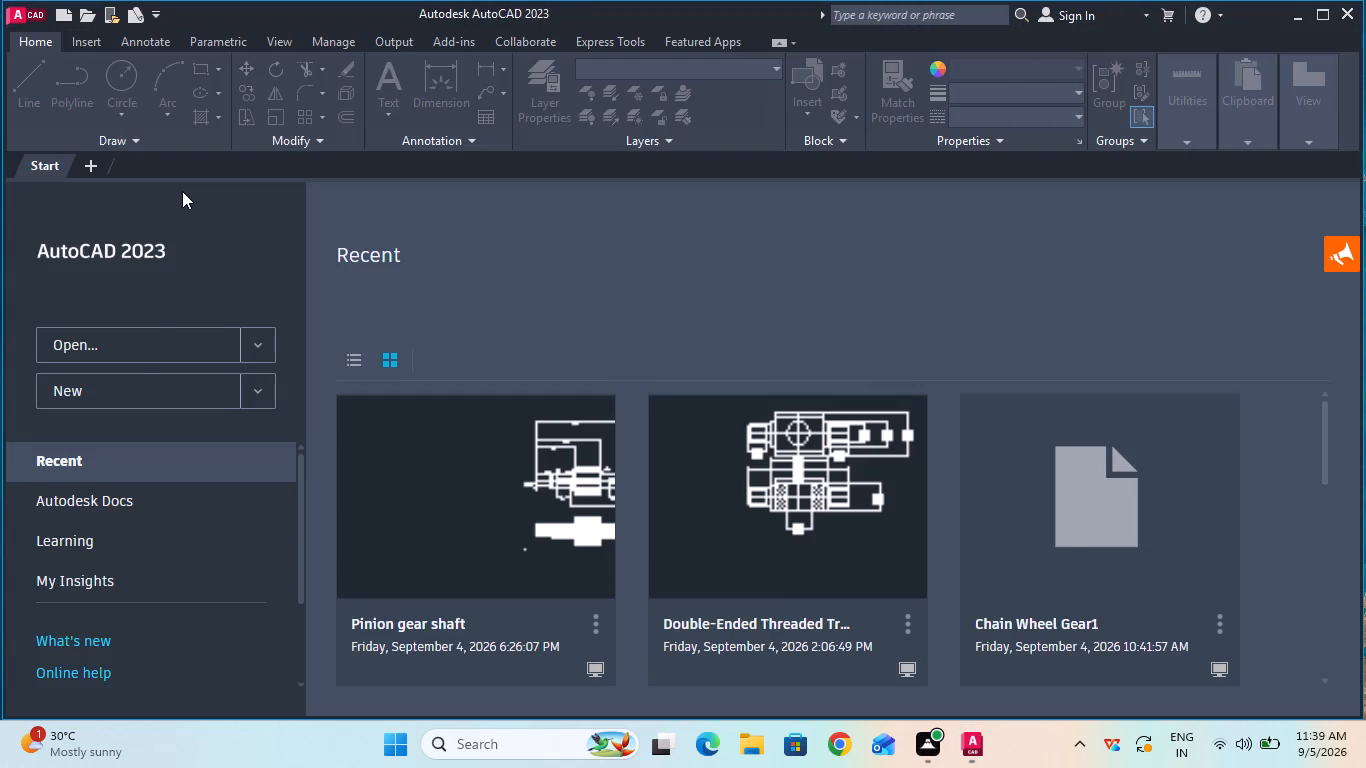
Create a new blank drawing from the Start page.
left_click(133, 383)
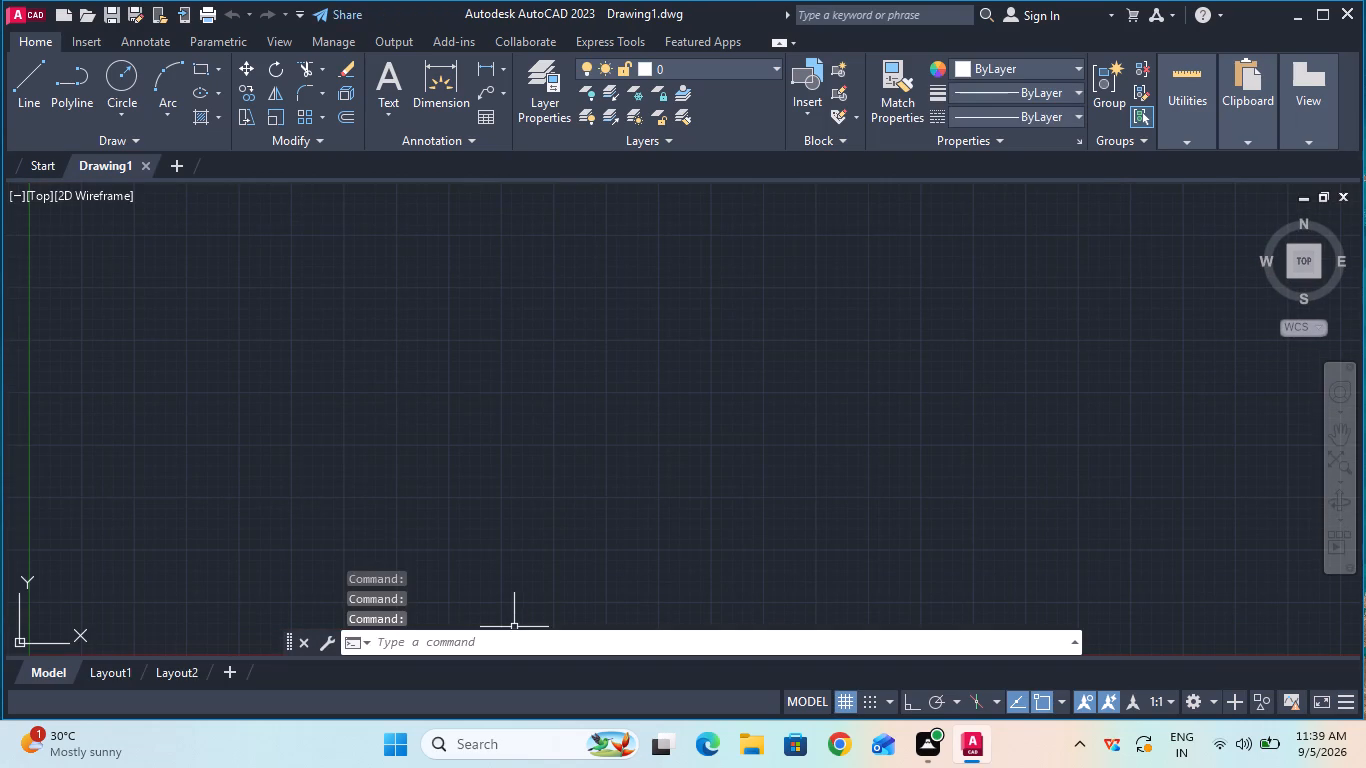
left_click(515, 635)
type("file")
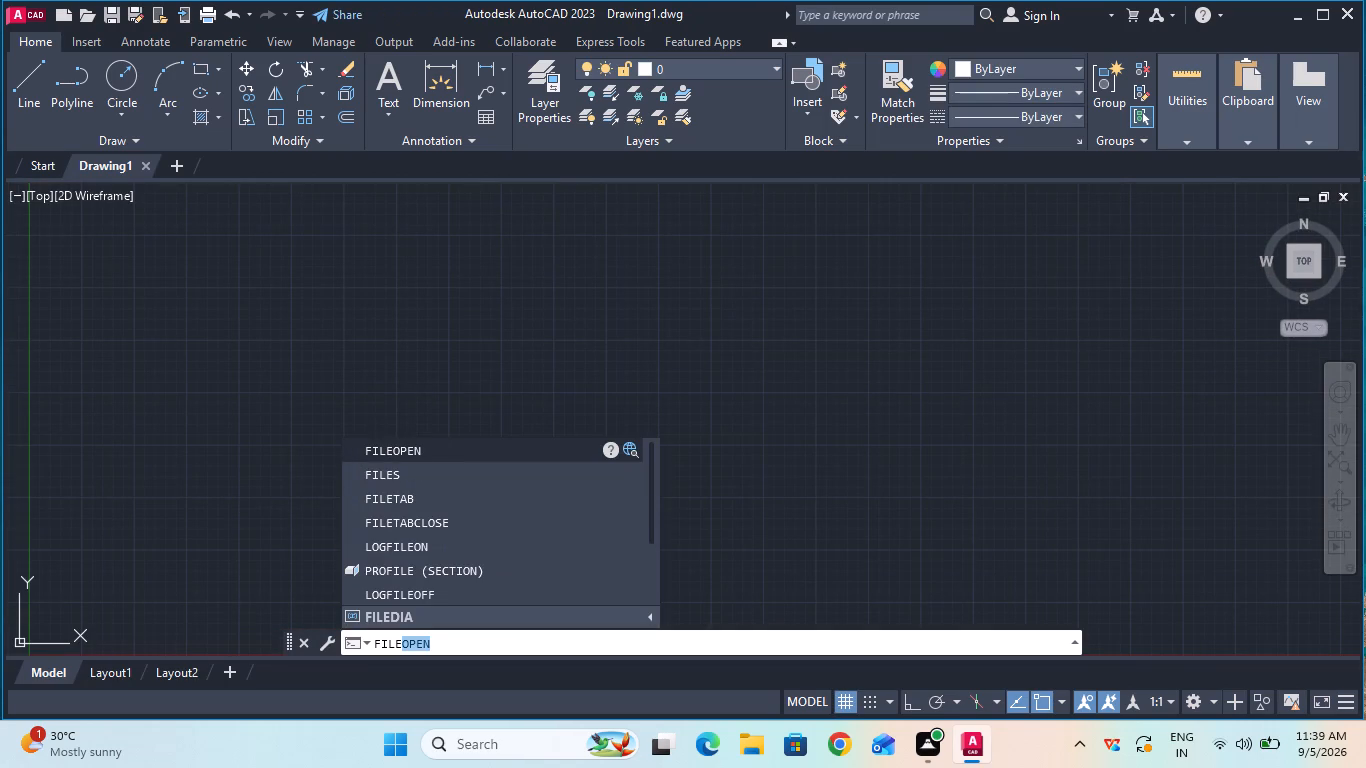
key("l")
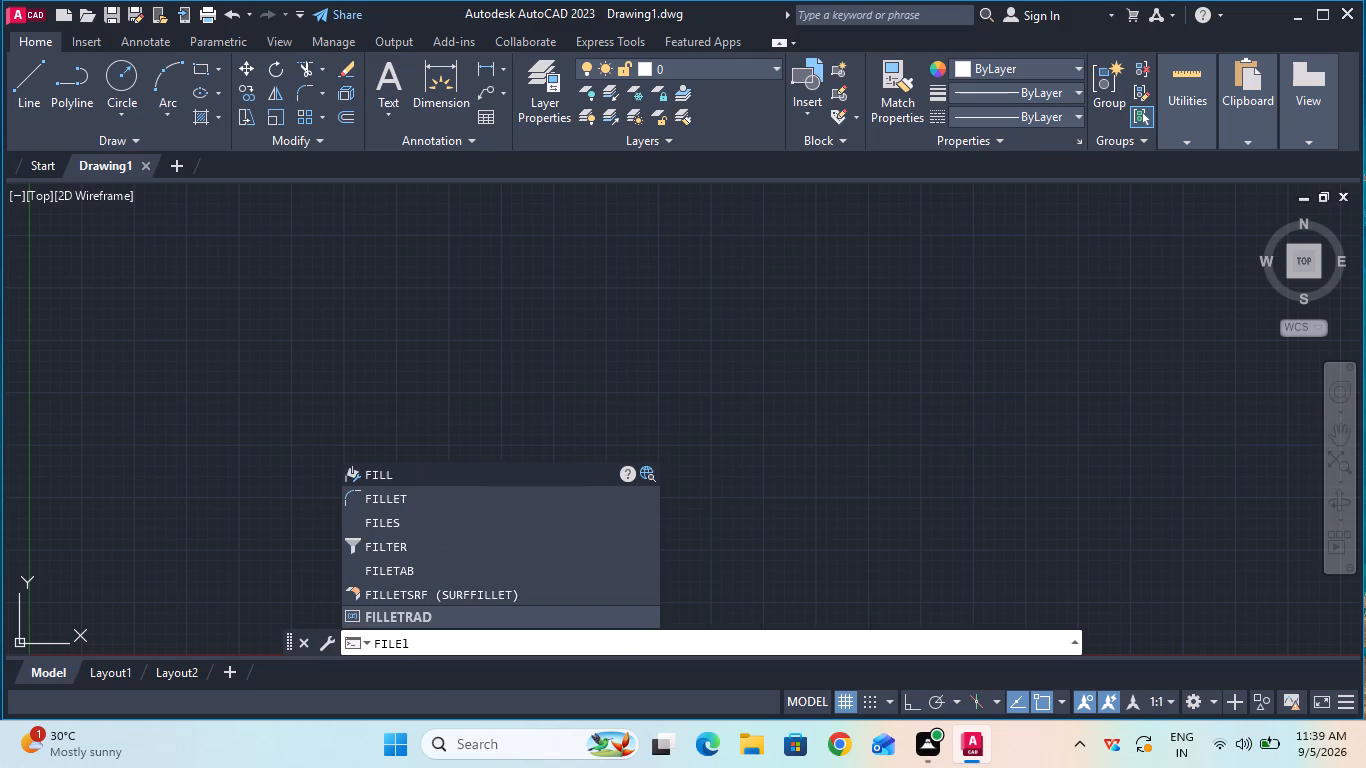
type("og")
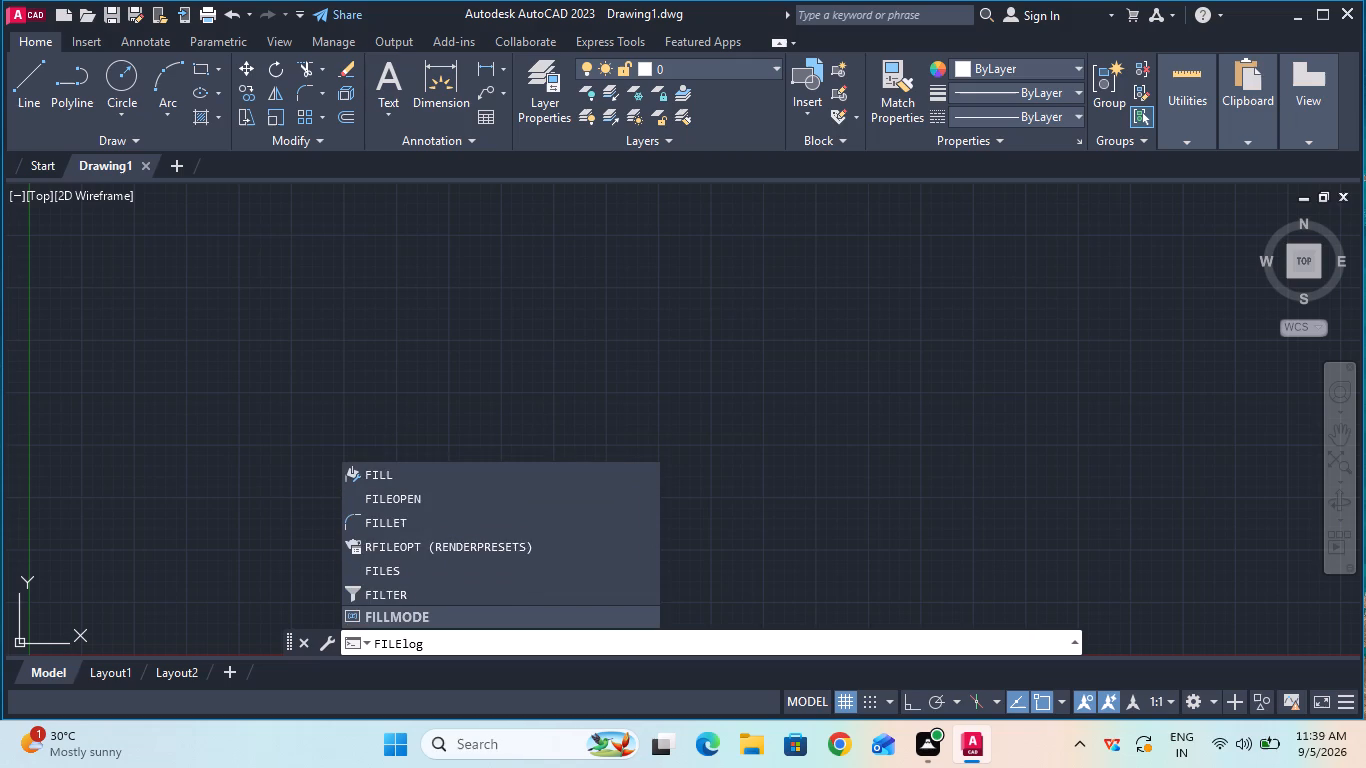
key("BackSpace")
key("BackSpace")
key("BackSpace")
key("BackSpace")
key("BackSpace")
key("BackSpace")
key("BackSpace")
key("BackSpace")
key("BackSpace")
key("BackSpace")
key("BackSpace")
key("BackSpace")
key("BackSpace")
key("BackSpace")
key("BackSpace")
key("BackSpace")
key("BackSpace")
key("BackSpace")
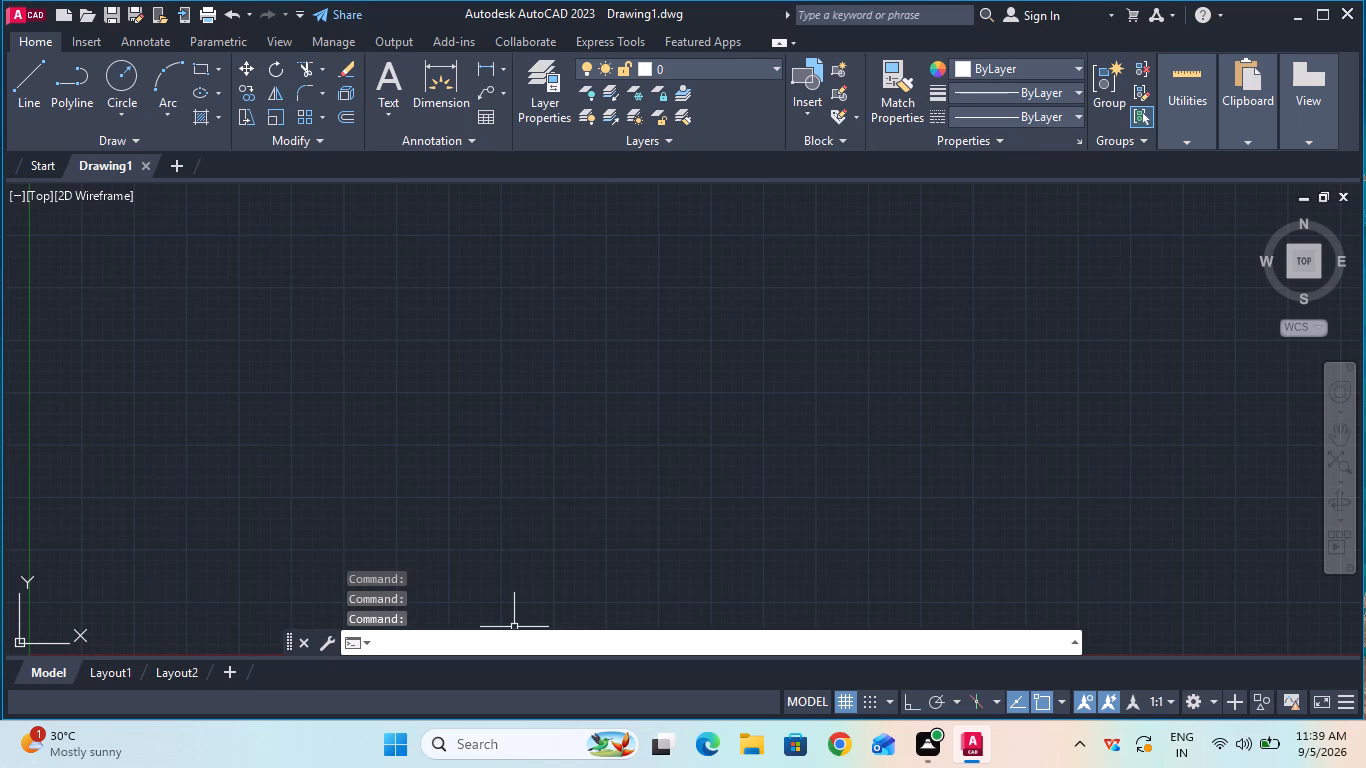
Turn on command-history logging for the drawing with the LOGFILEON command.
type("log")
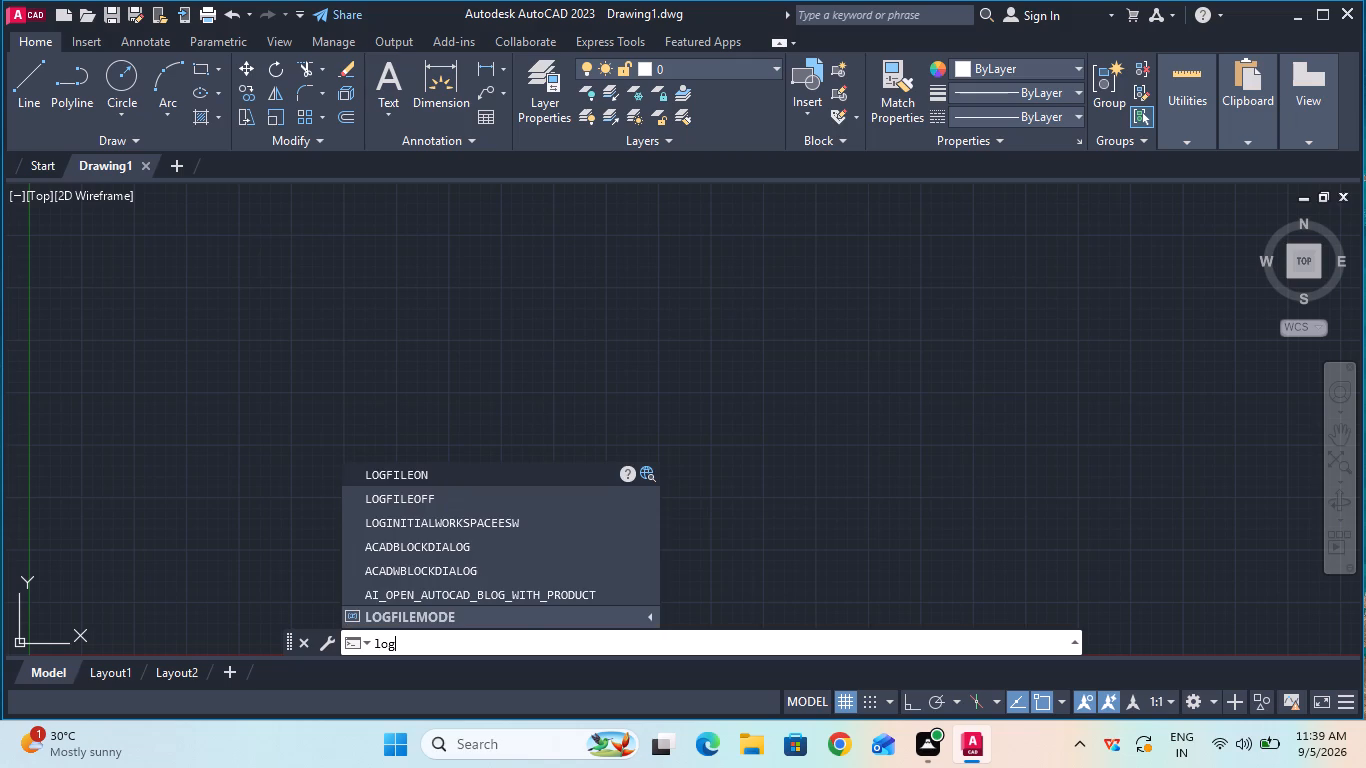
left_click(462, 477)
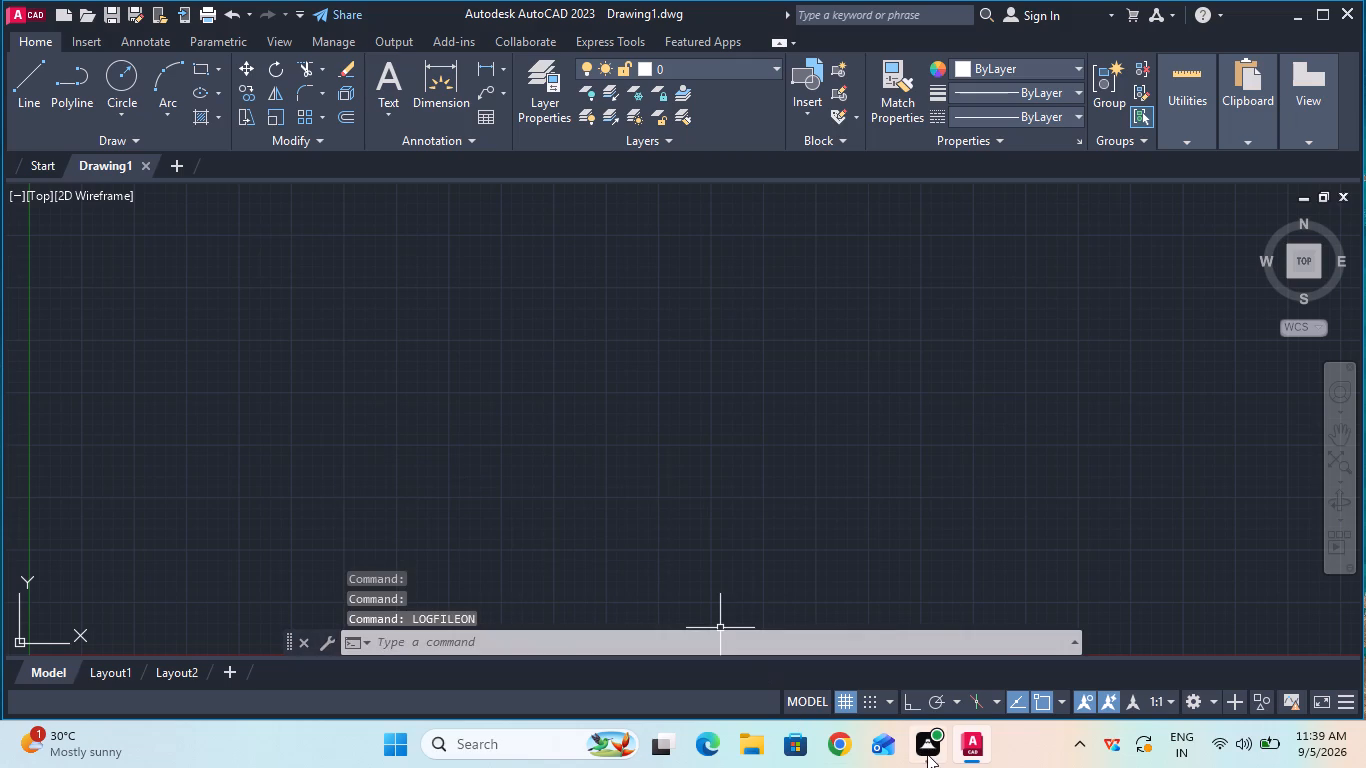
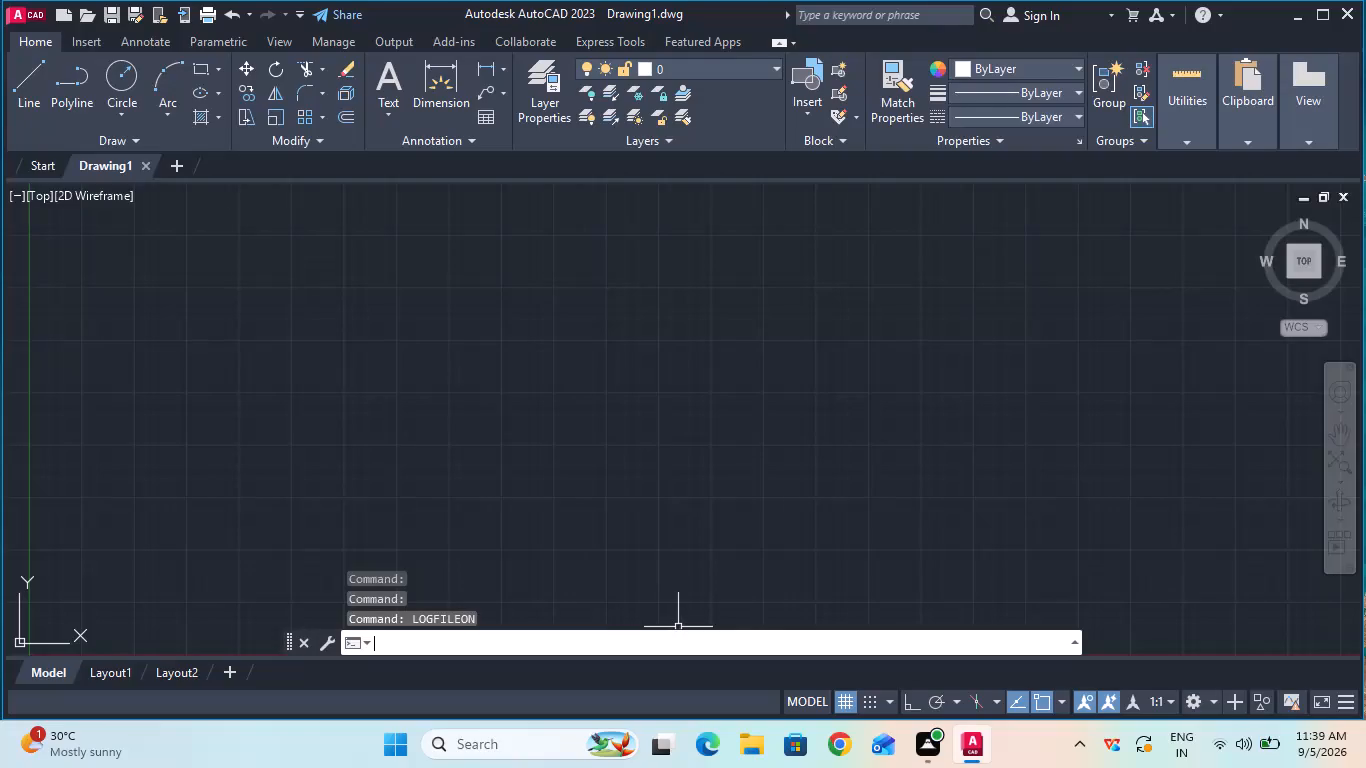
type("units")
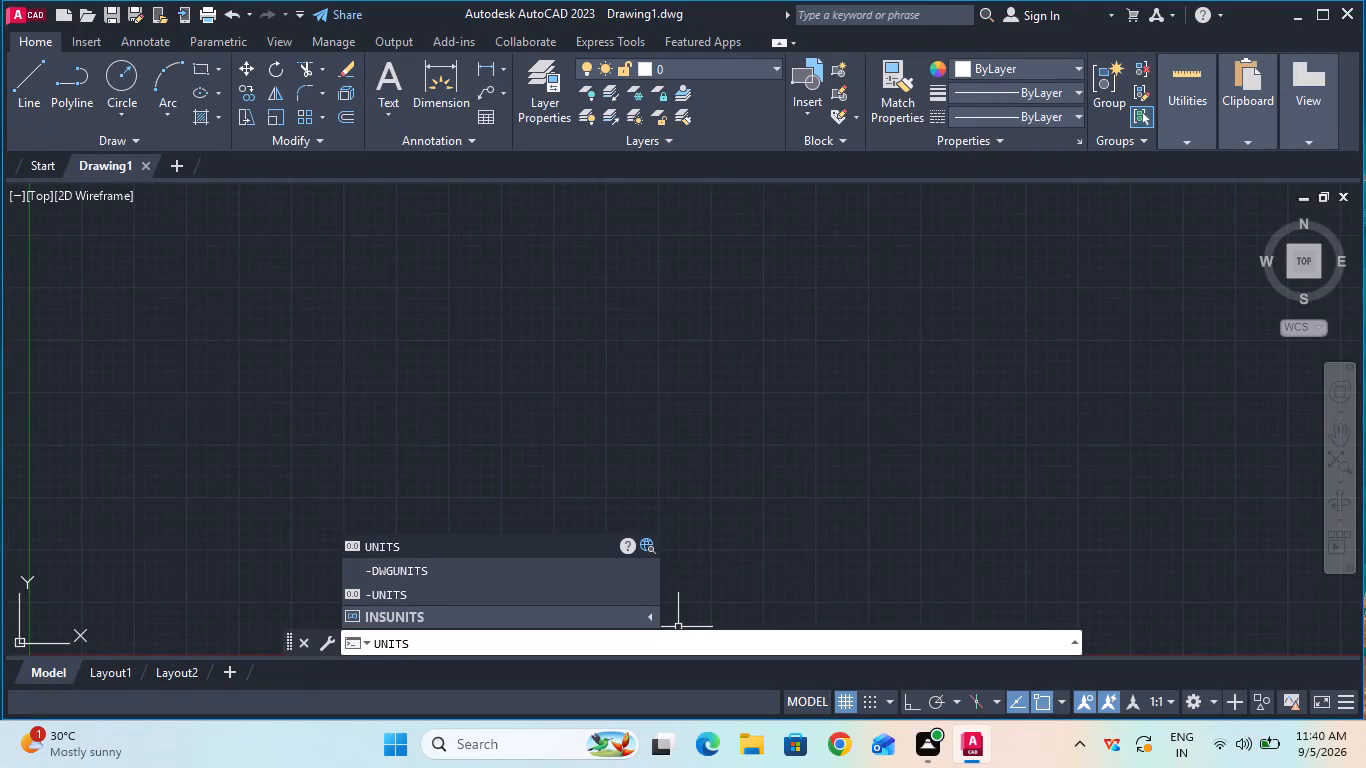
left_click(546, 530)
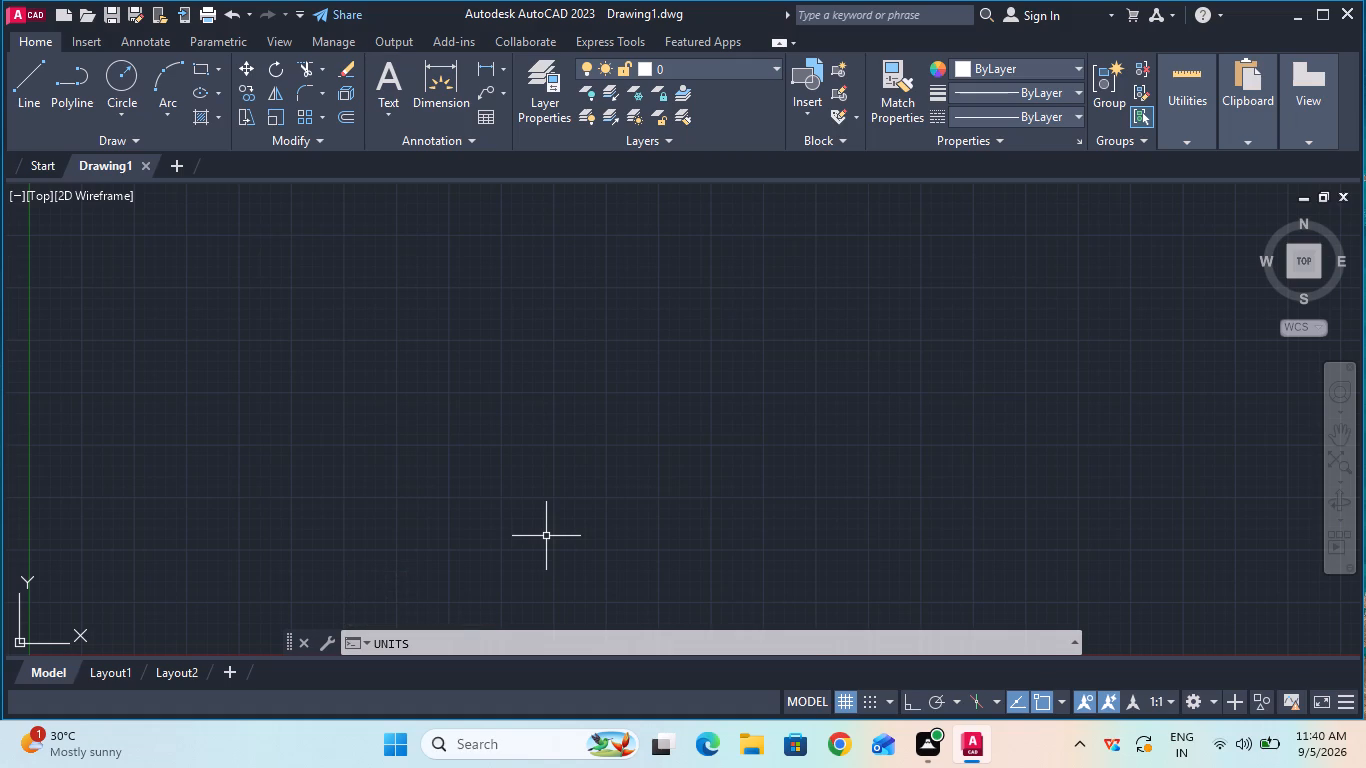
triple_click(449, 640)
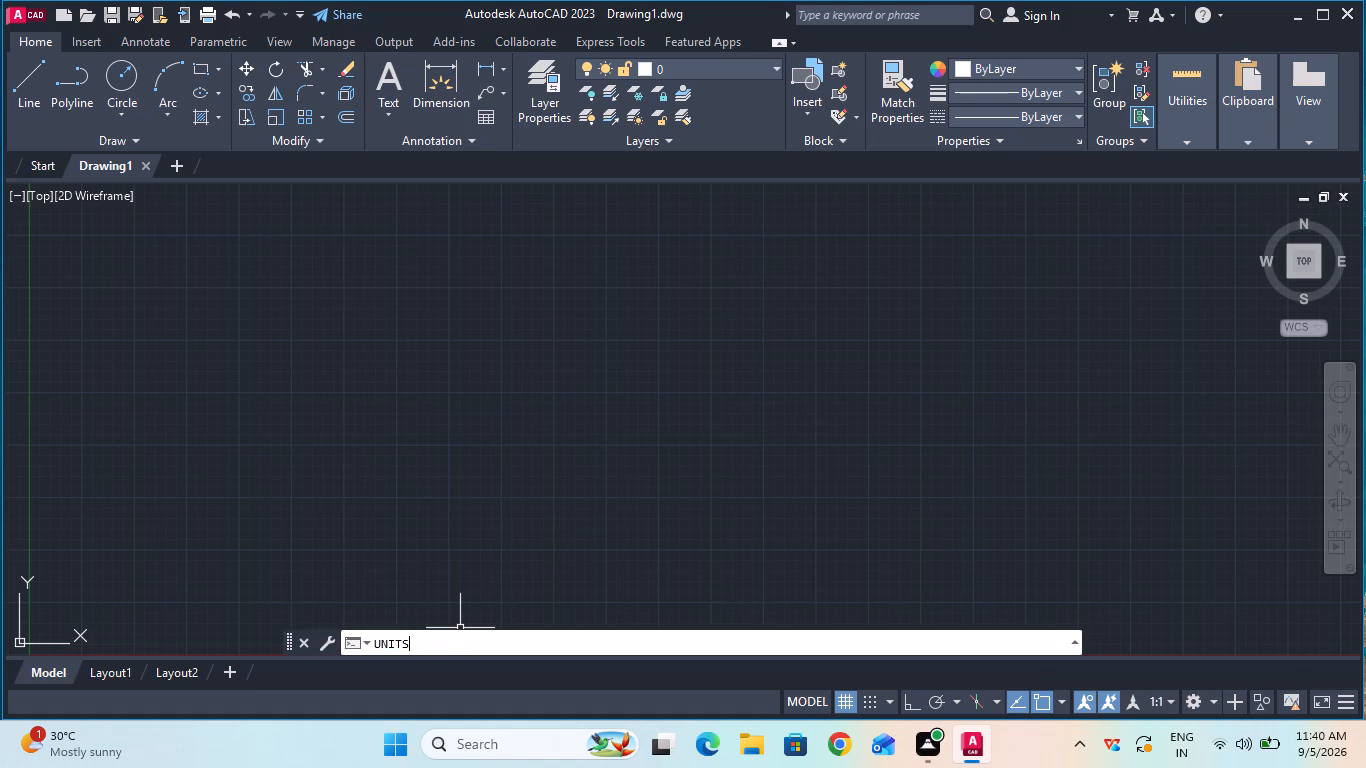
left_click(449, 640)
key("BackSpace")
Set the drawing units to decimal length precision 0 with millimeters as the insertion scale.
key("u")
key("n")
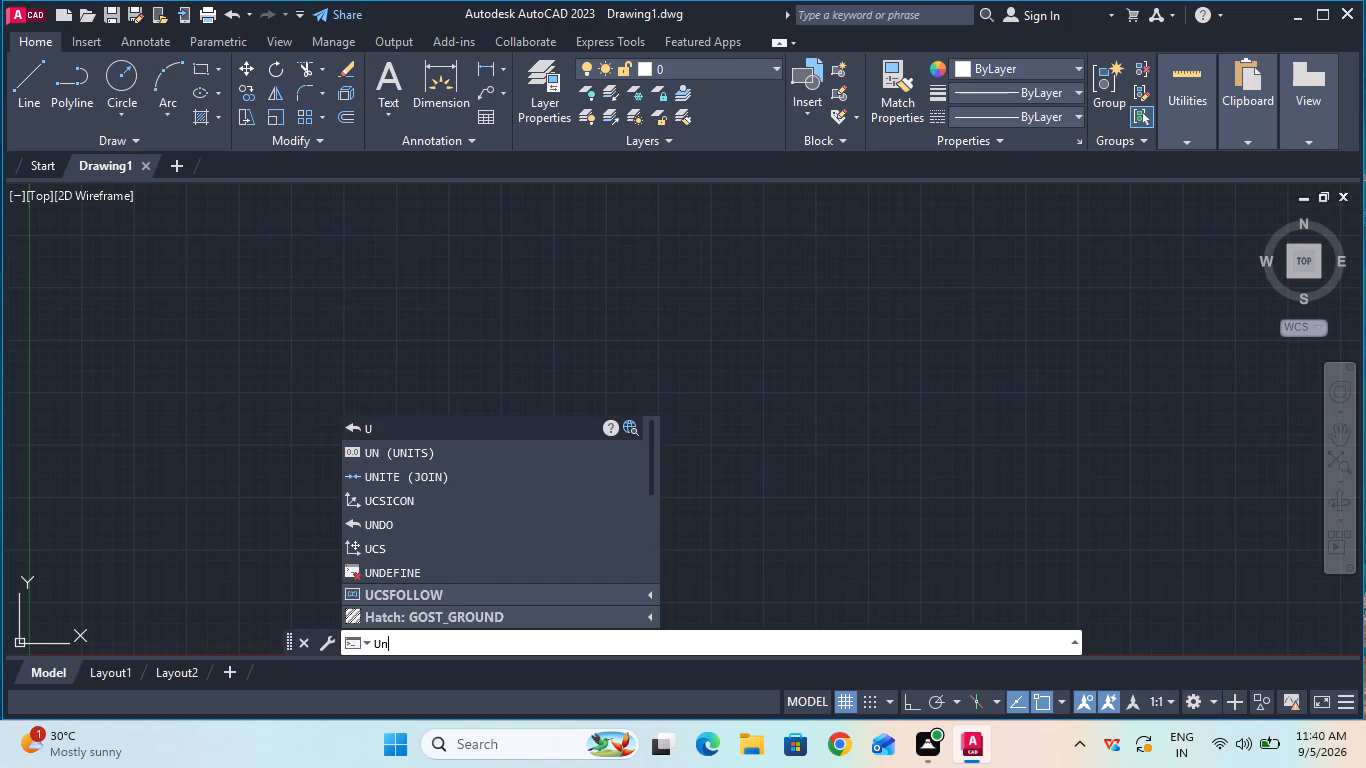
left_click(394, 435)
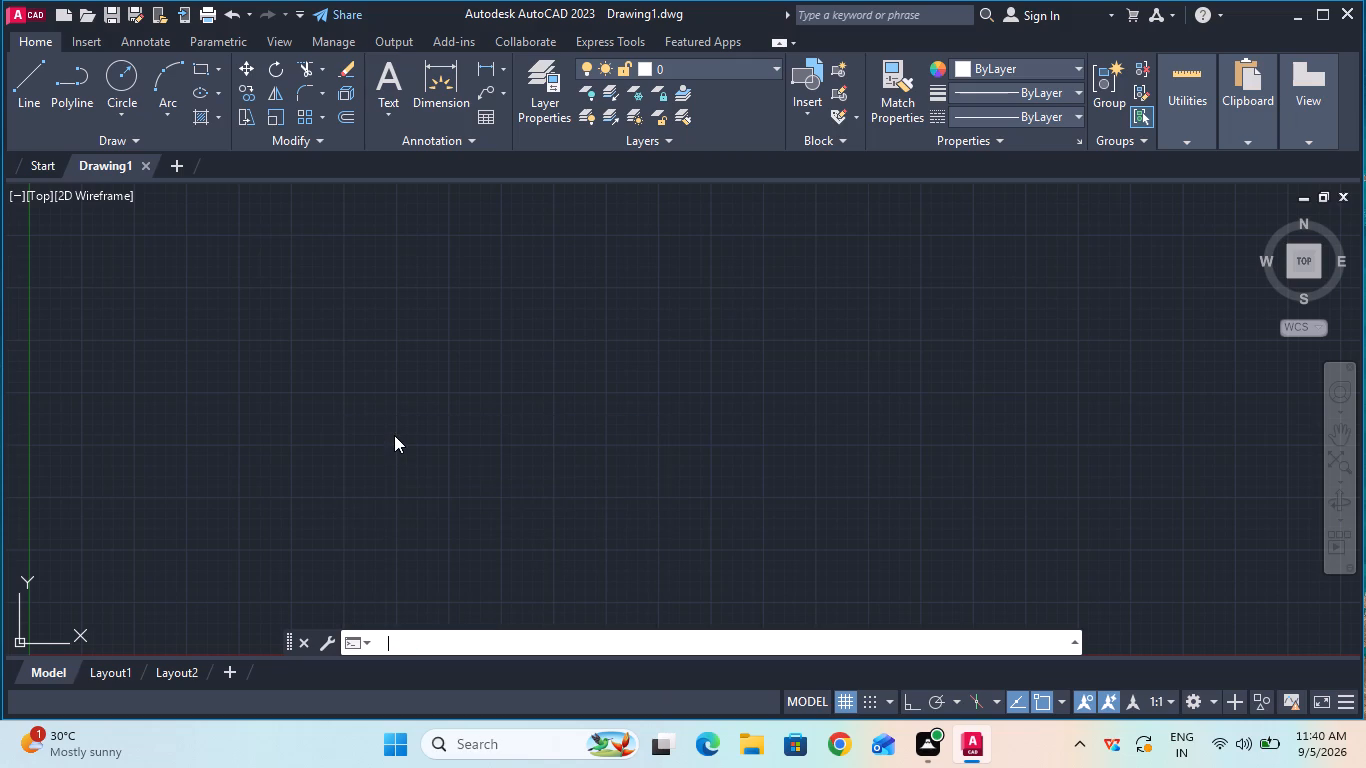
left_click(609, 274)
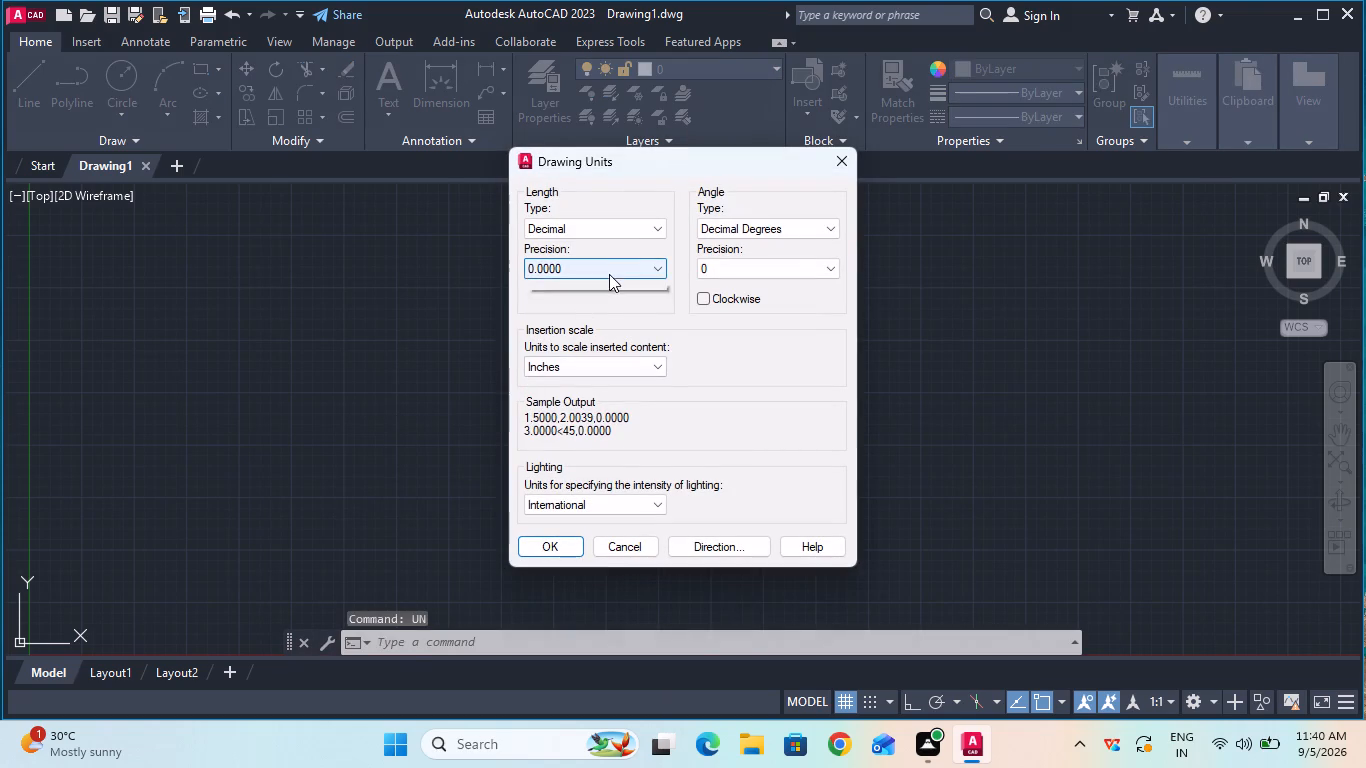
left_click(609, 285)
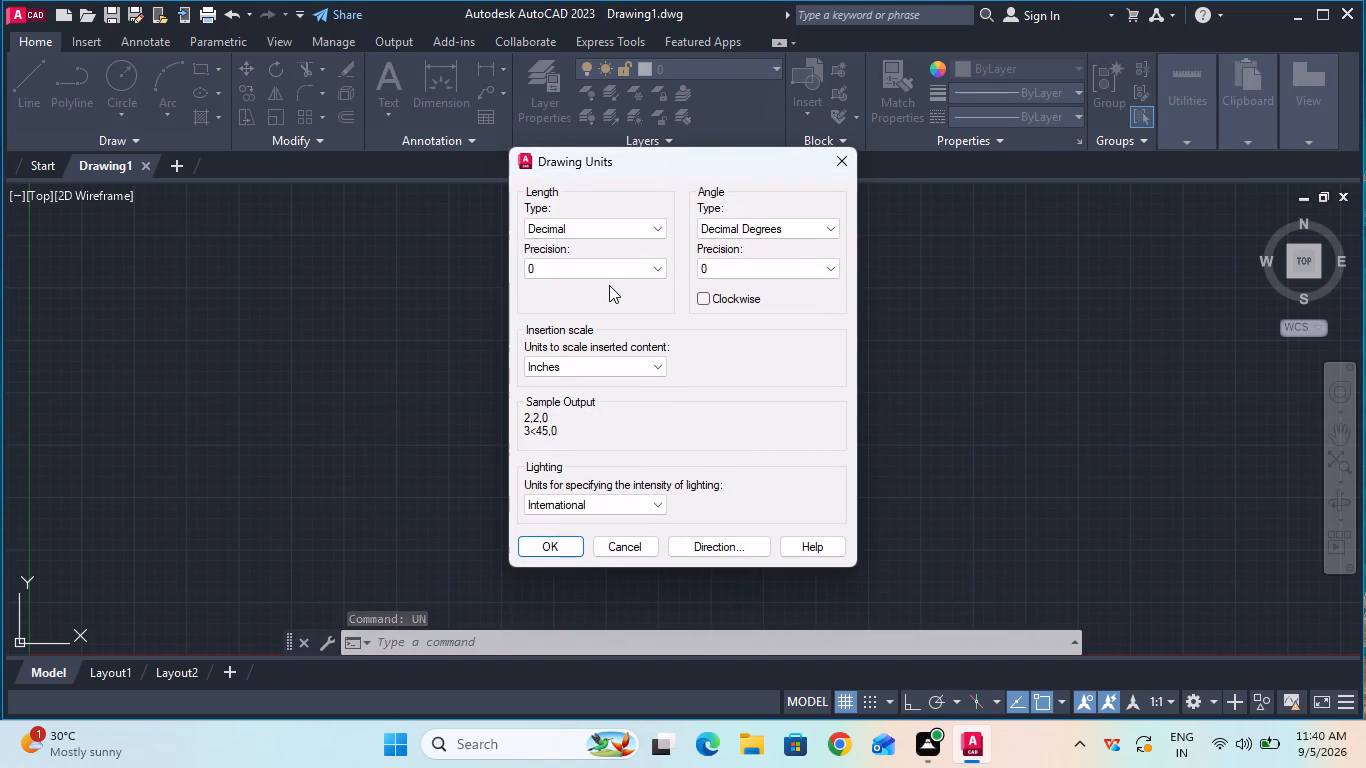
left_click(629, 366)
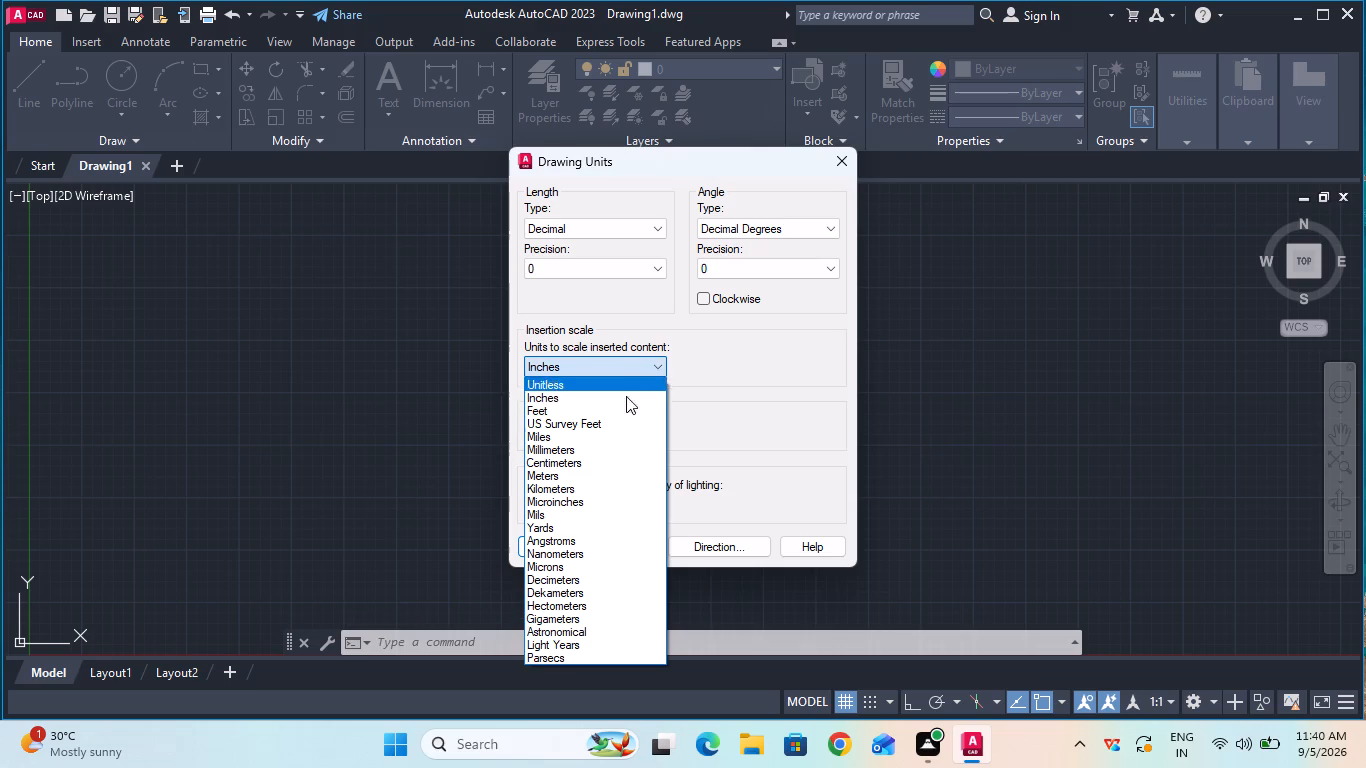
left_click(624, 452)
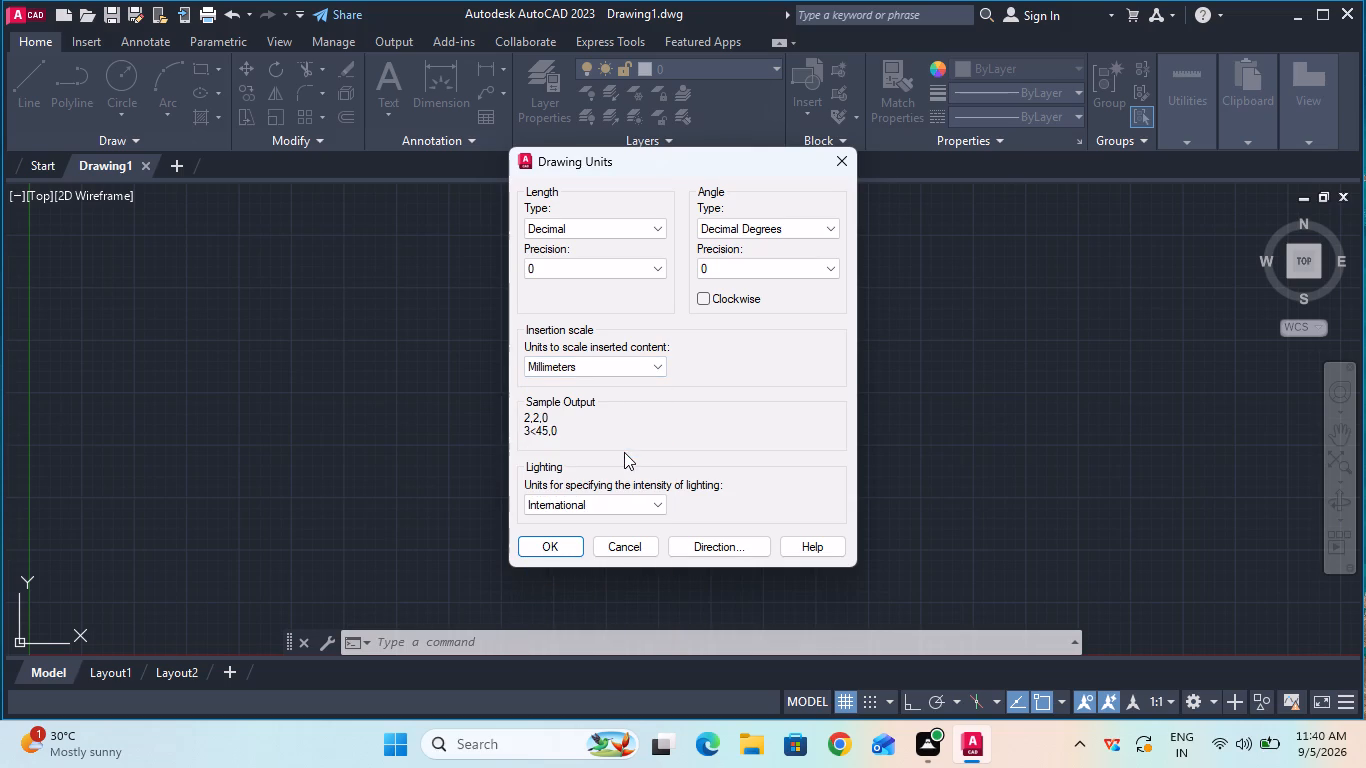
left_click(563, 545)
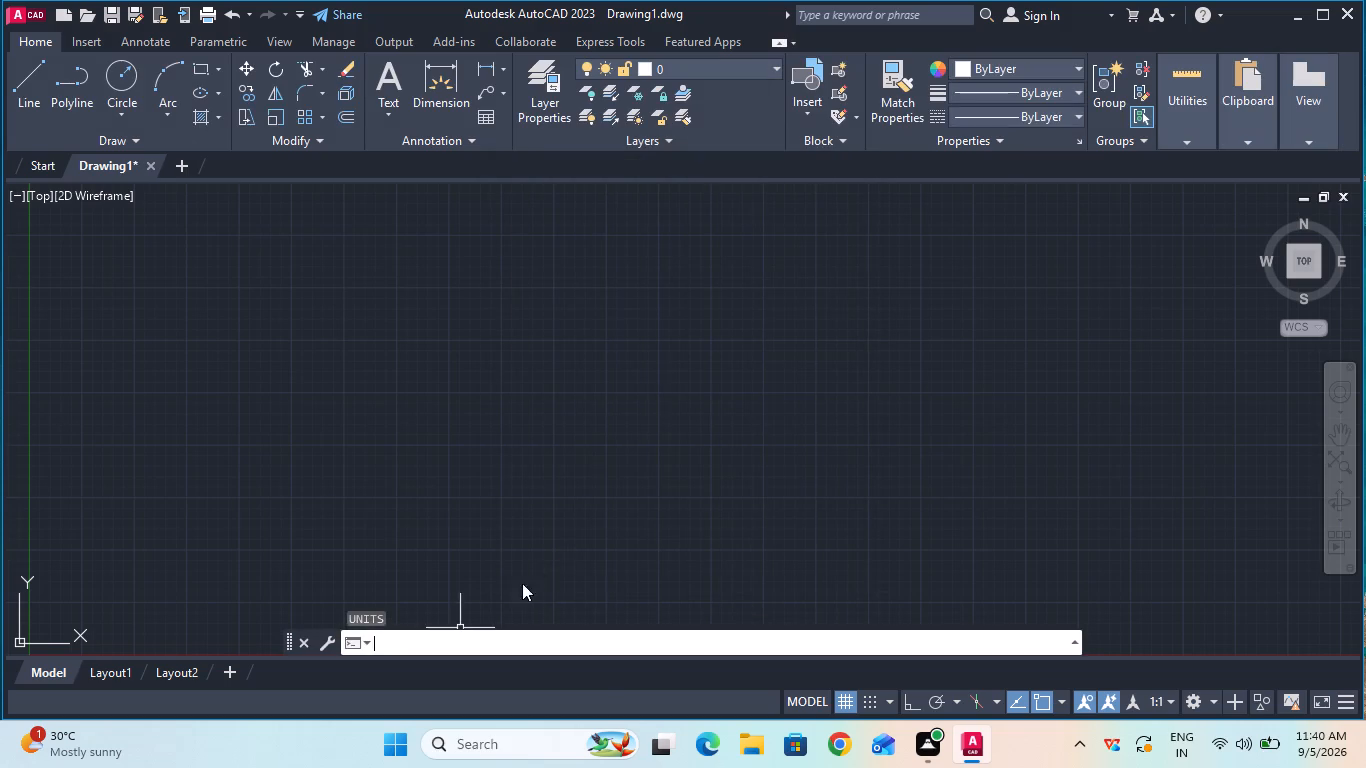
Modify the Standard dimension style so its linear primary units use precision 0.
left_click(477, 640)
key("d")
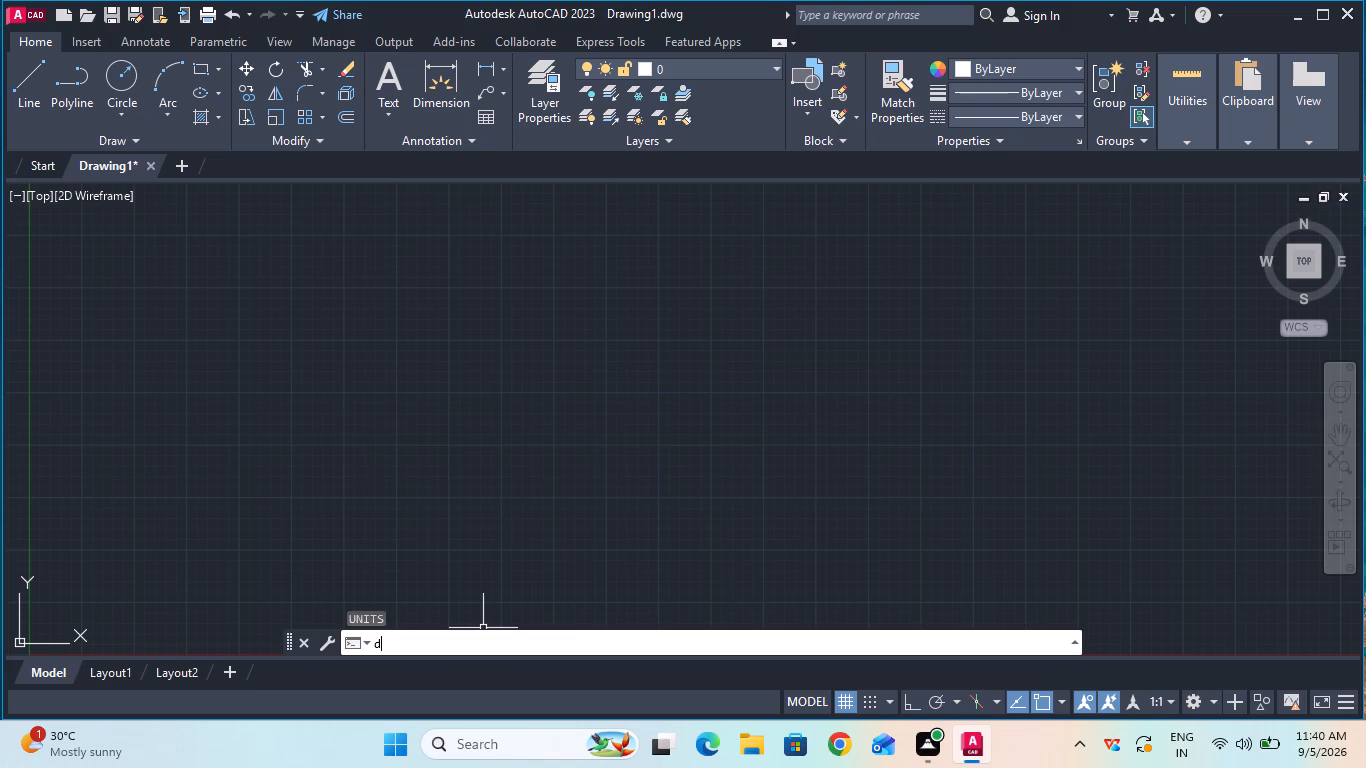
key("Return")
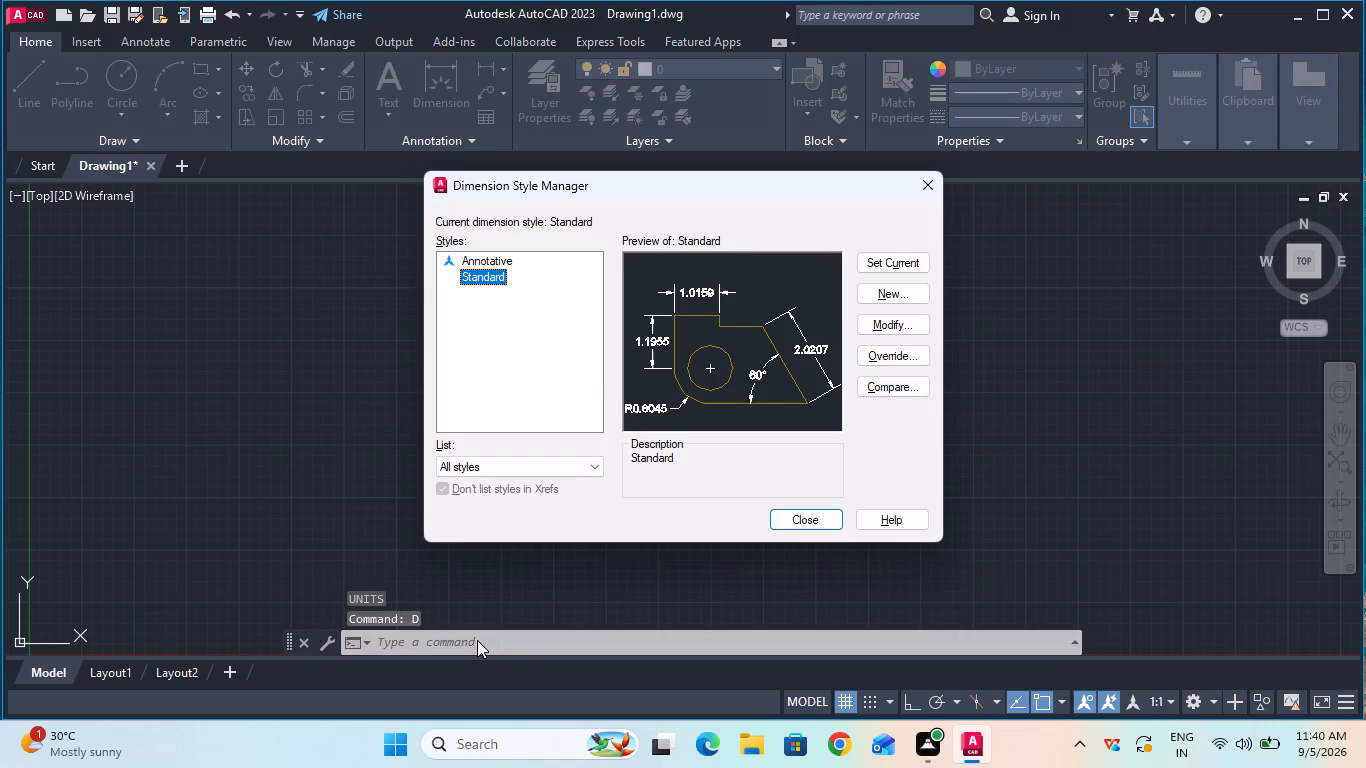
left_click(905, 329)
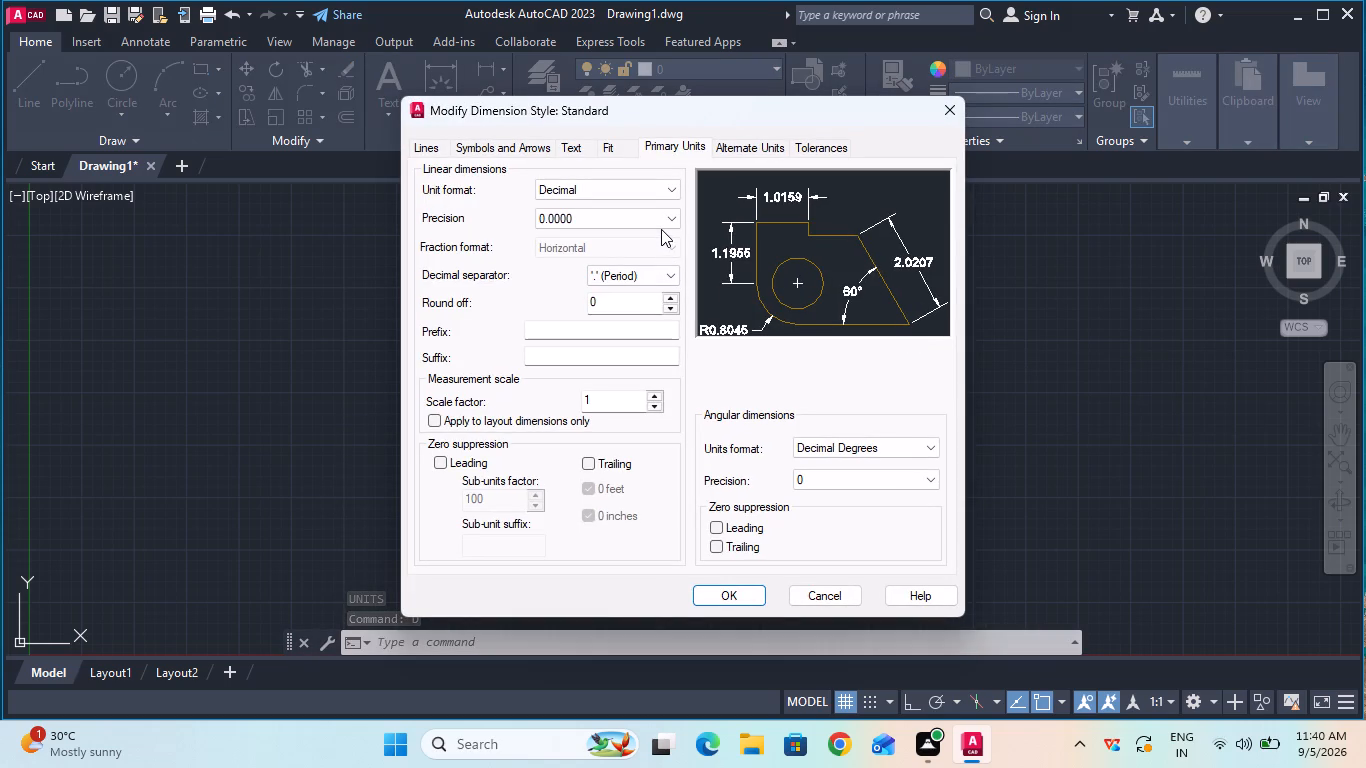
left_click(661, 226)
left_click(661, 235)
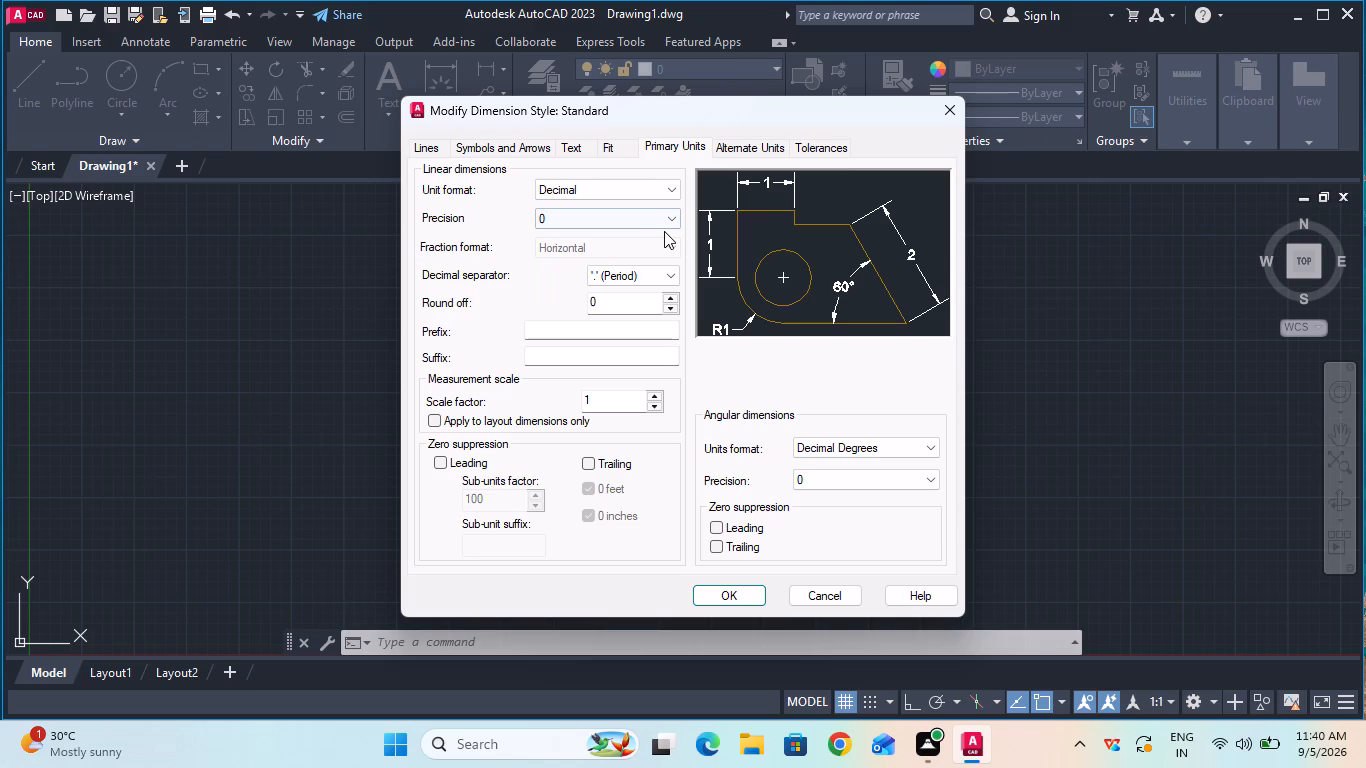
Give the Standard dimension style a text height of 8 and ISO standard text alignment, and make it the current style.
left_click(576, 149)
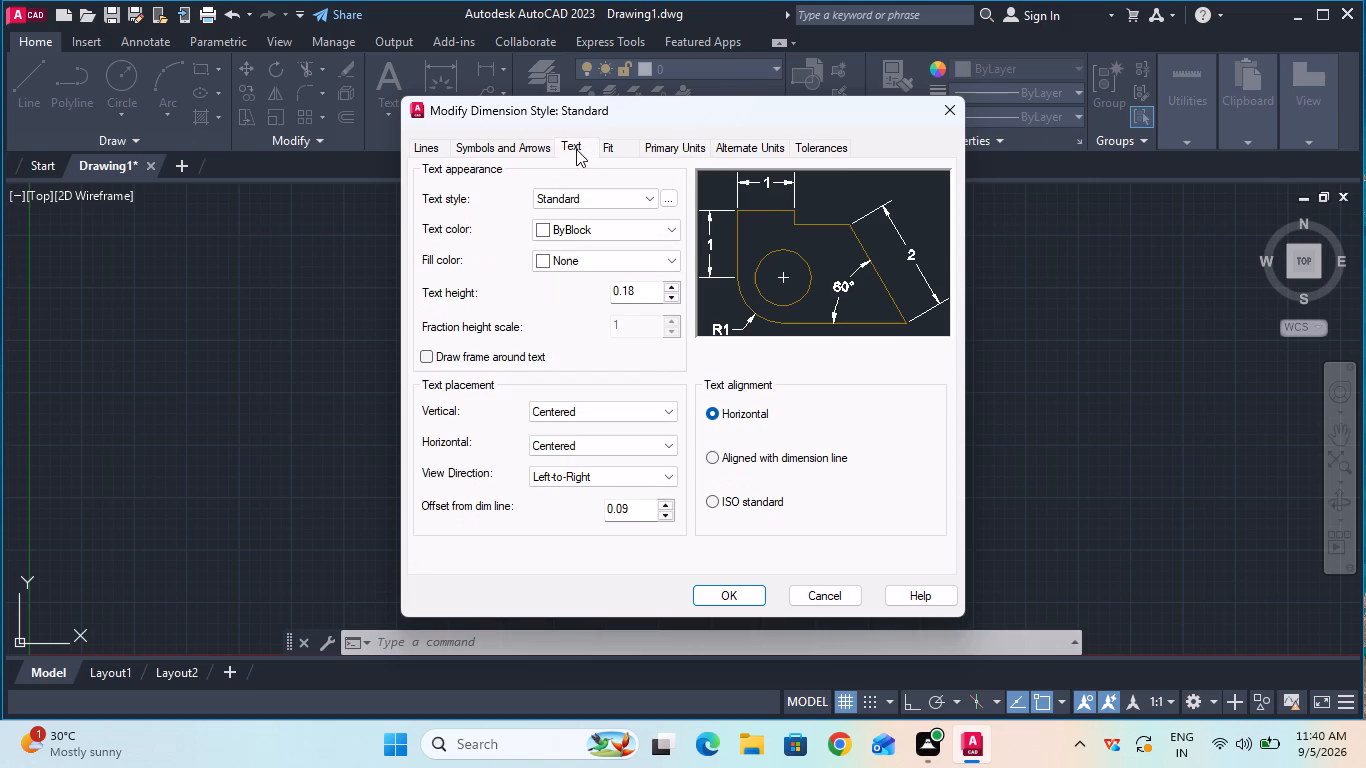
left_click(639, 282)
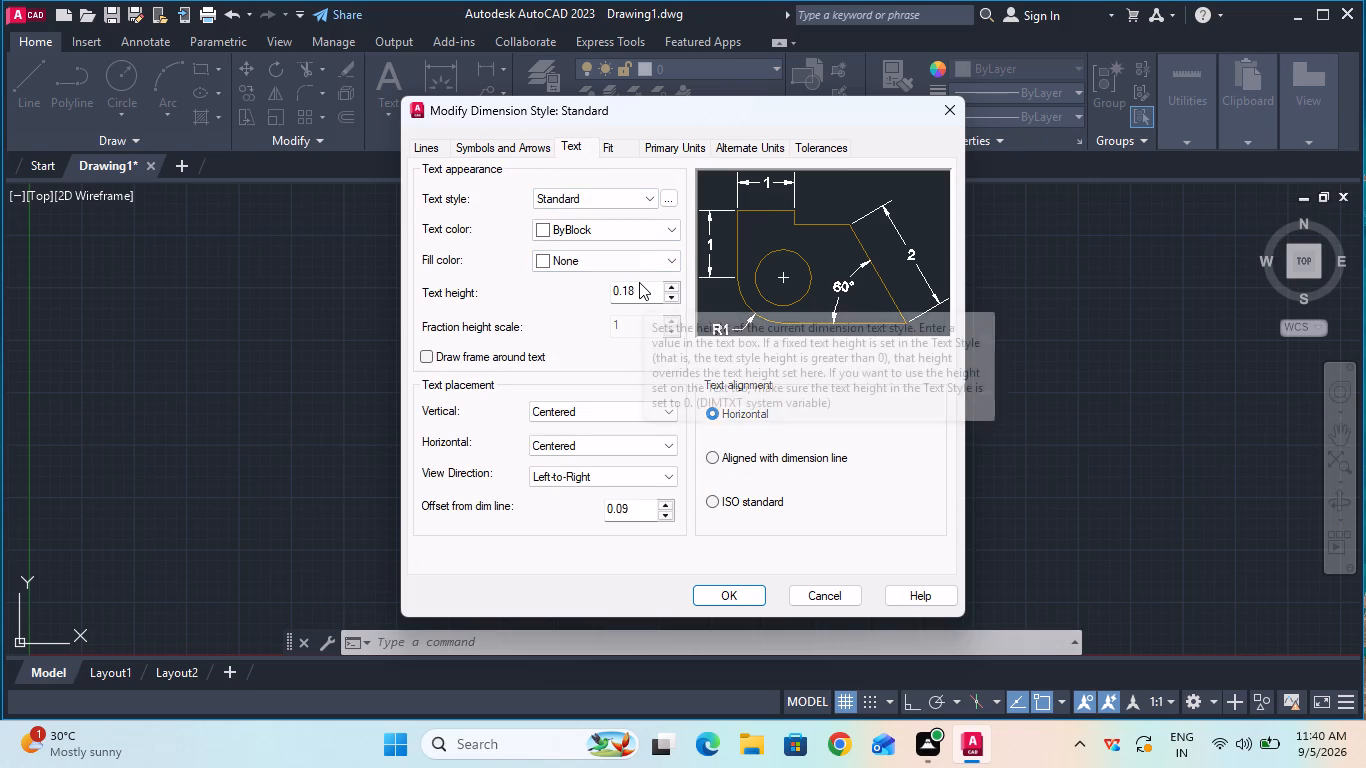
left_click(640, 288)
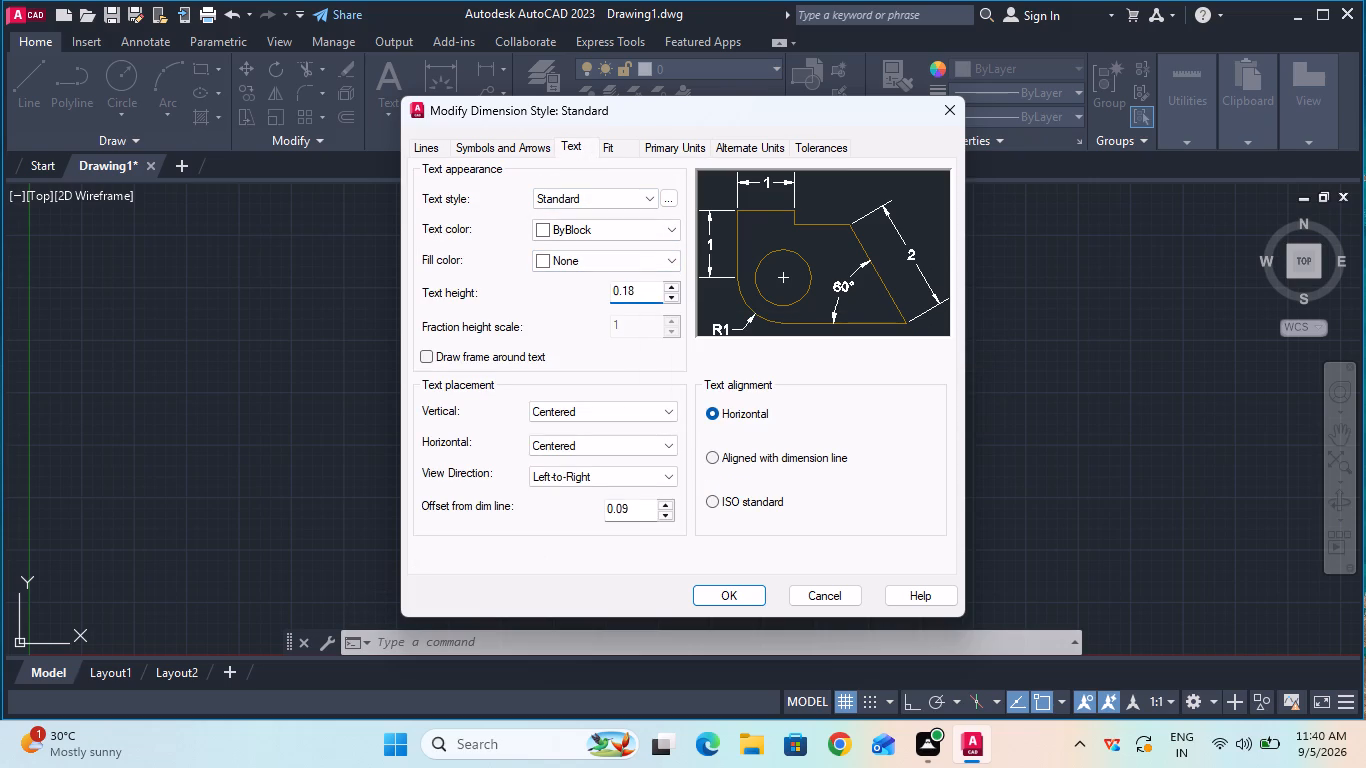
key("BackSpace")
key("BackSpace")
key("BackSpace")
key("BackSpace")
key("BackSpace")
key("BackSpace")
key("BackSpace")
key("BackSpace")
key("BackSpace")
key("BackSpace")
key("BackSpace")
key("BackSpace")
key("BackSpace")
key("BackSpace")
key("BackSpace")
key("BackSpace")
key("8")
left_click(711, 496)
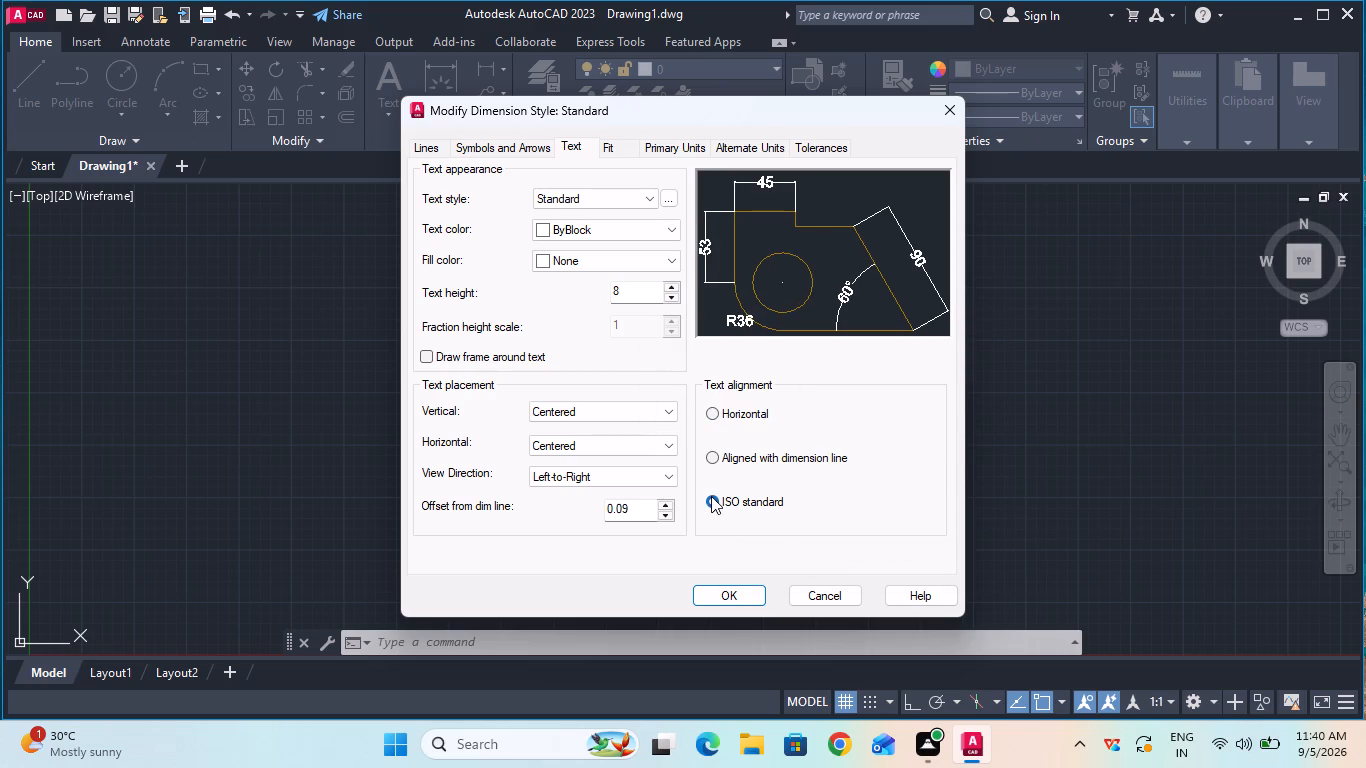
left_click(719, 583)
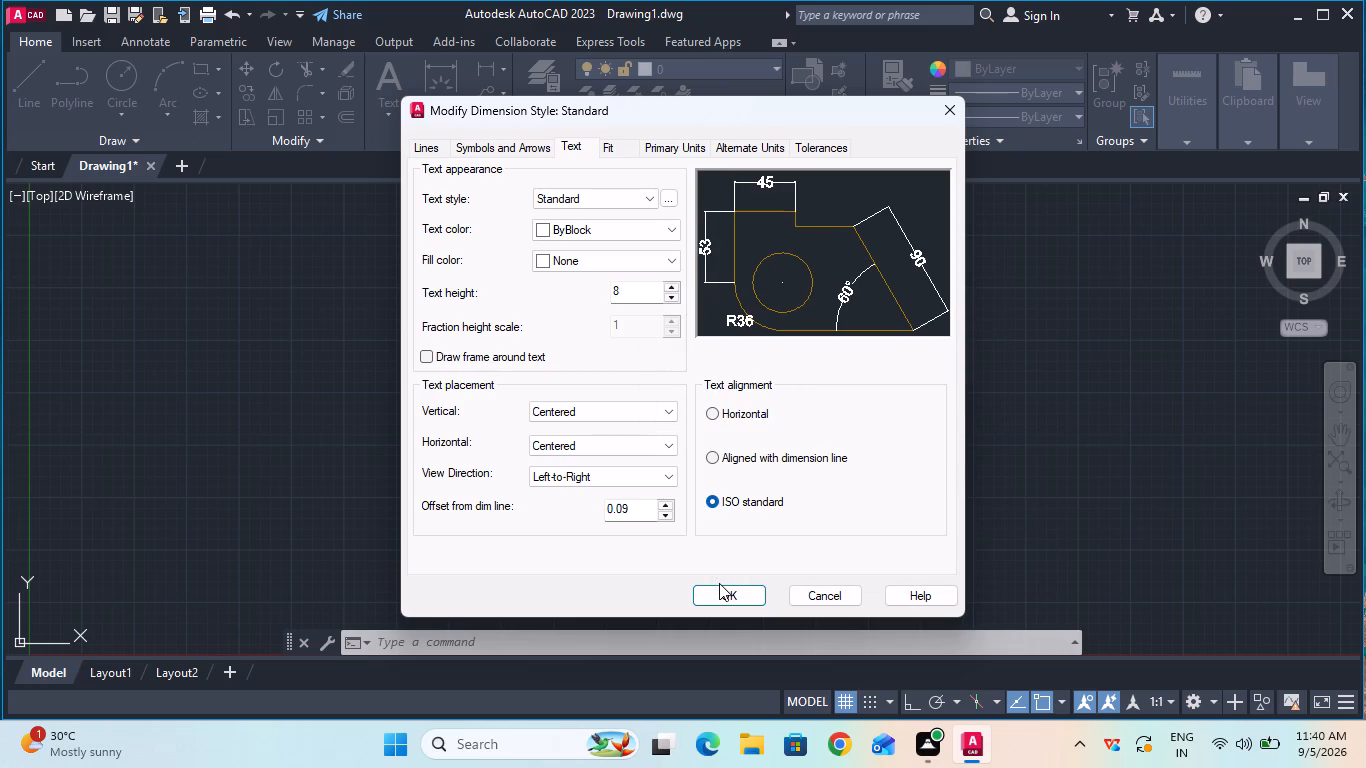
left_click(720, 588)
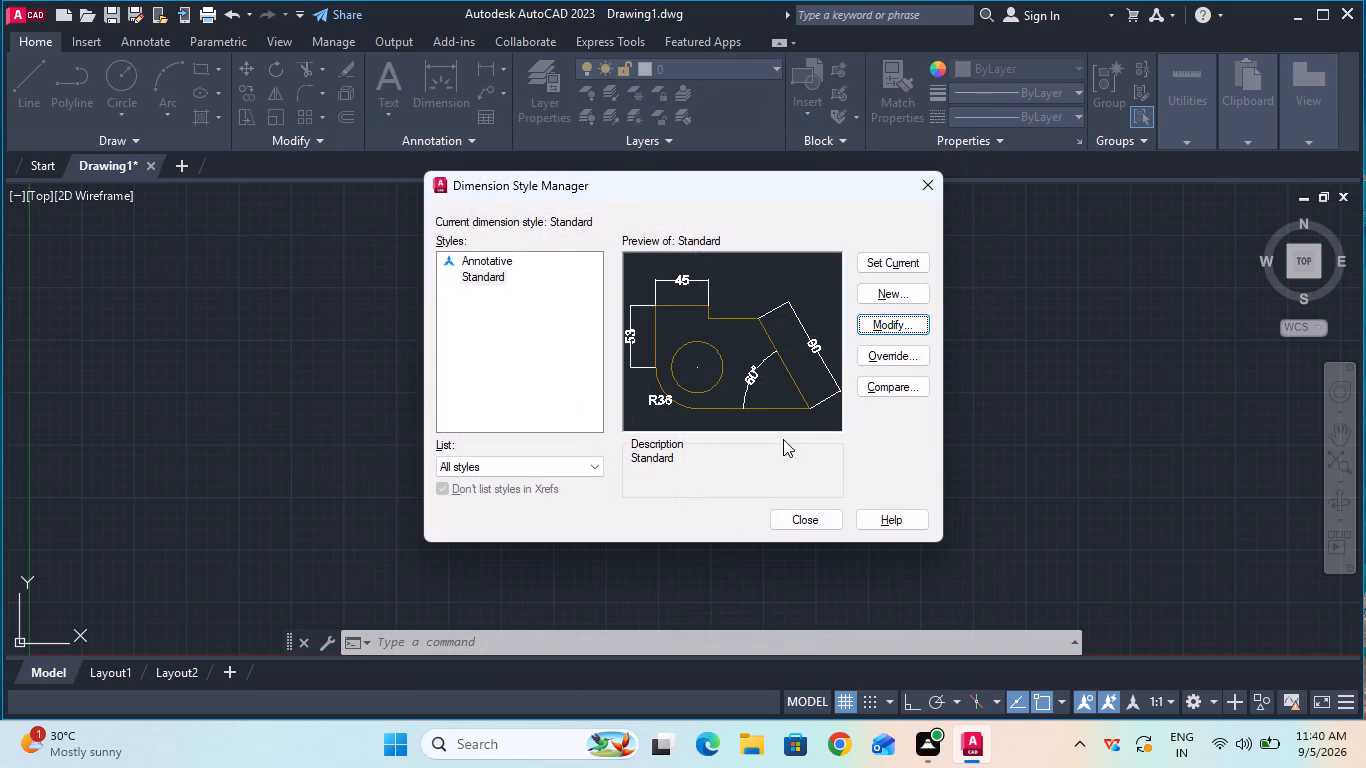
left_click(901, 261)
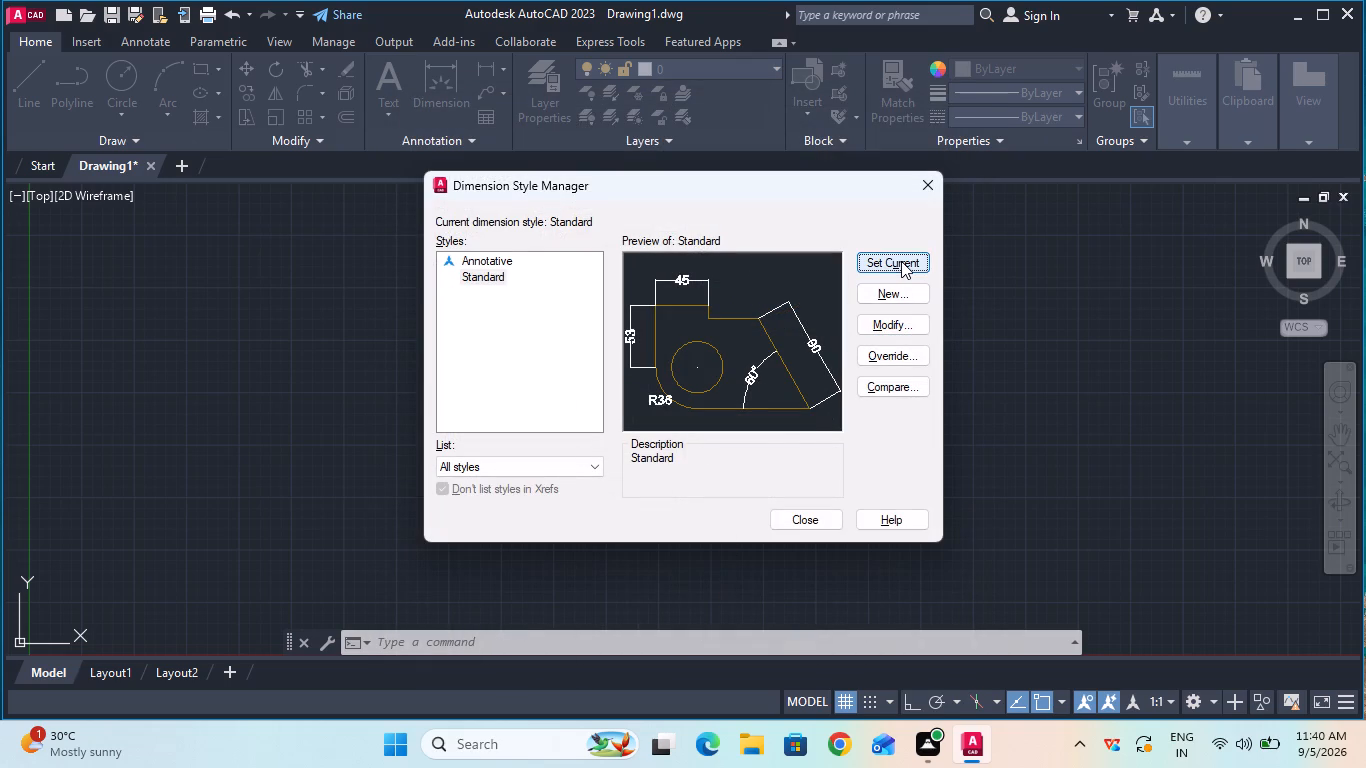
left_click(811, 519)
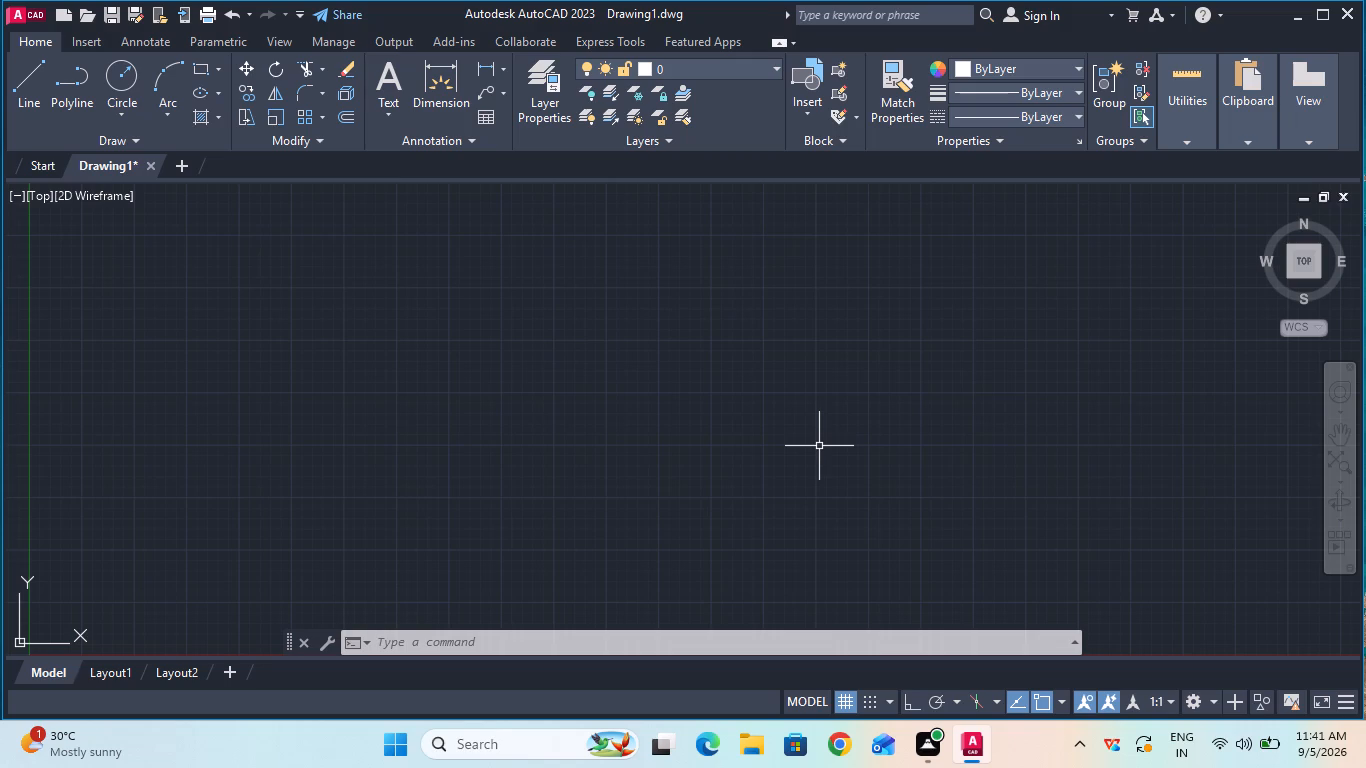
Set the model space limits with lower left corner 0,0 and upper right corner 1000,1000.
left_click(697, 642)
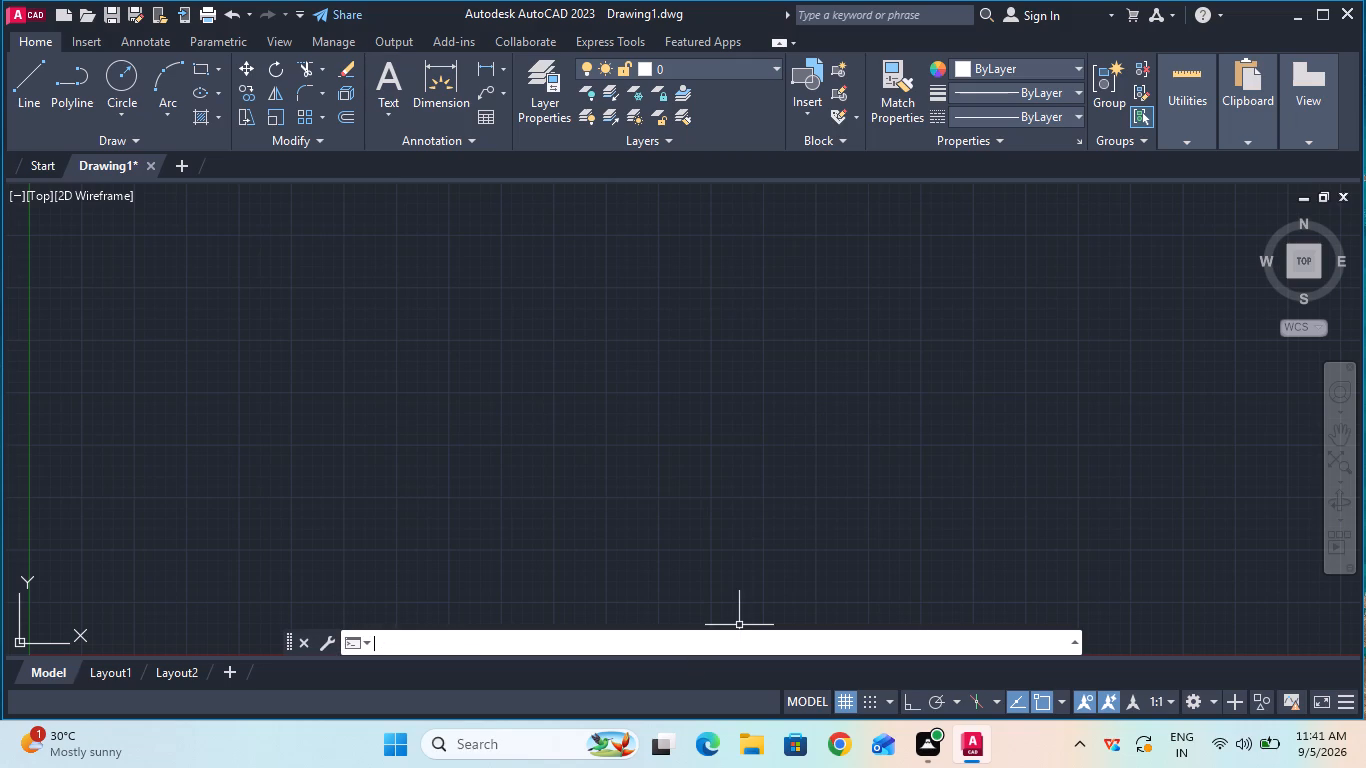
type("limit")
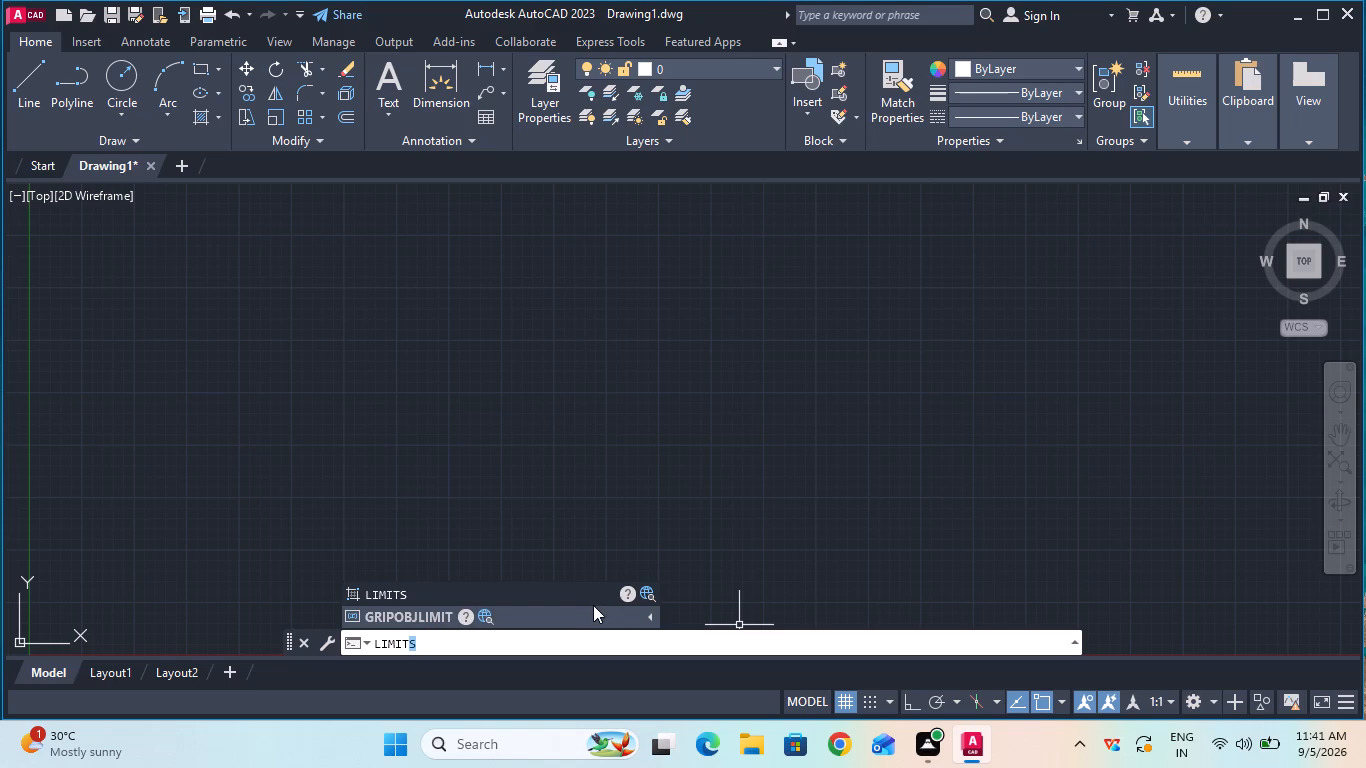
left_click(587, 595)
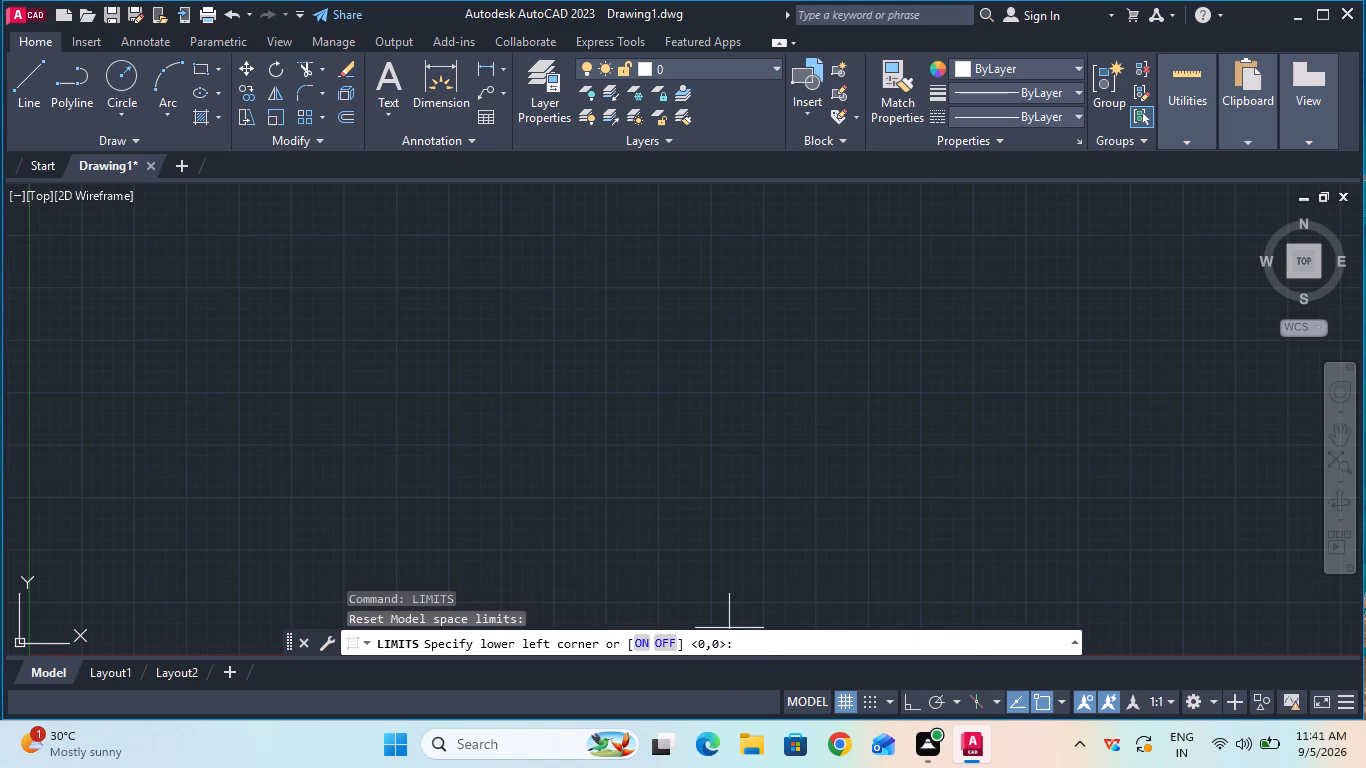
left_click(751, 646)
key("0")
type(",0")
key("Return")
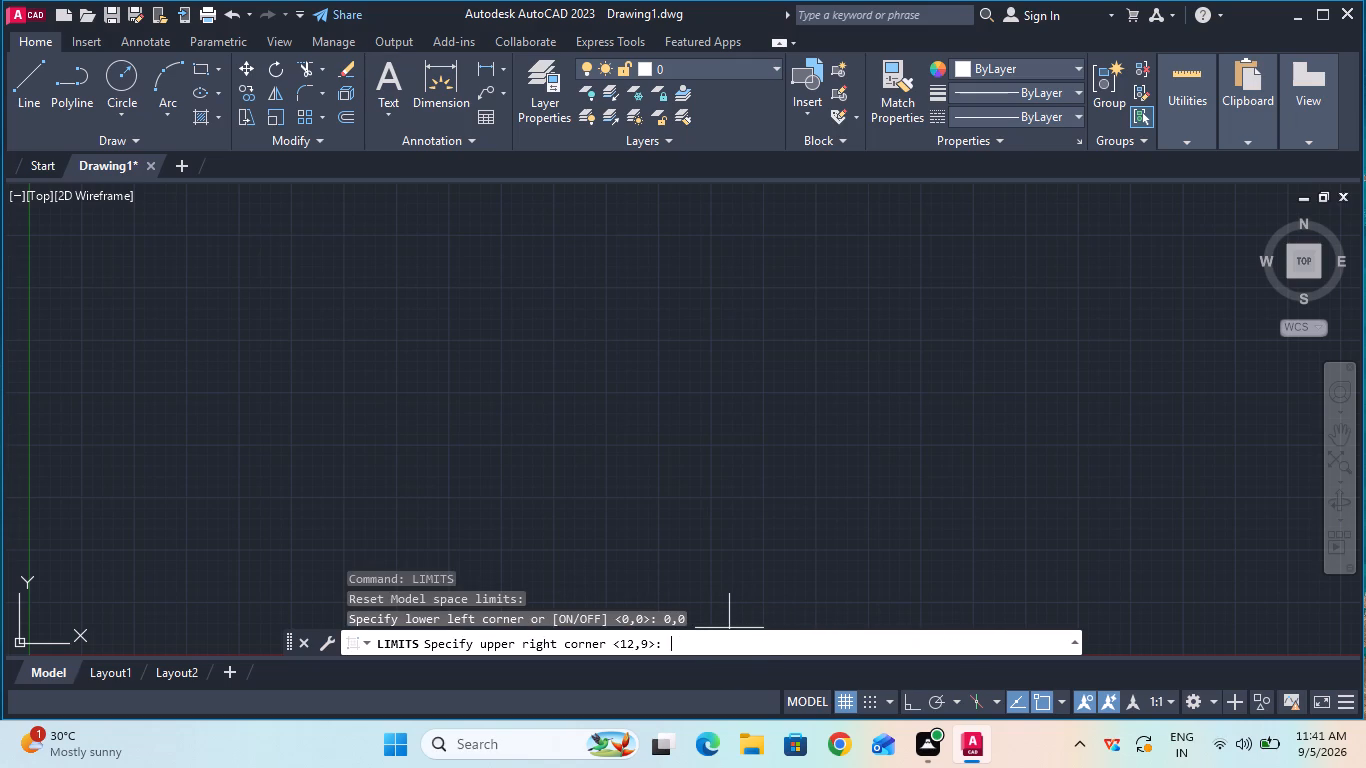
type("1000")
type(",1000")
key("Return")
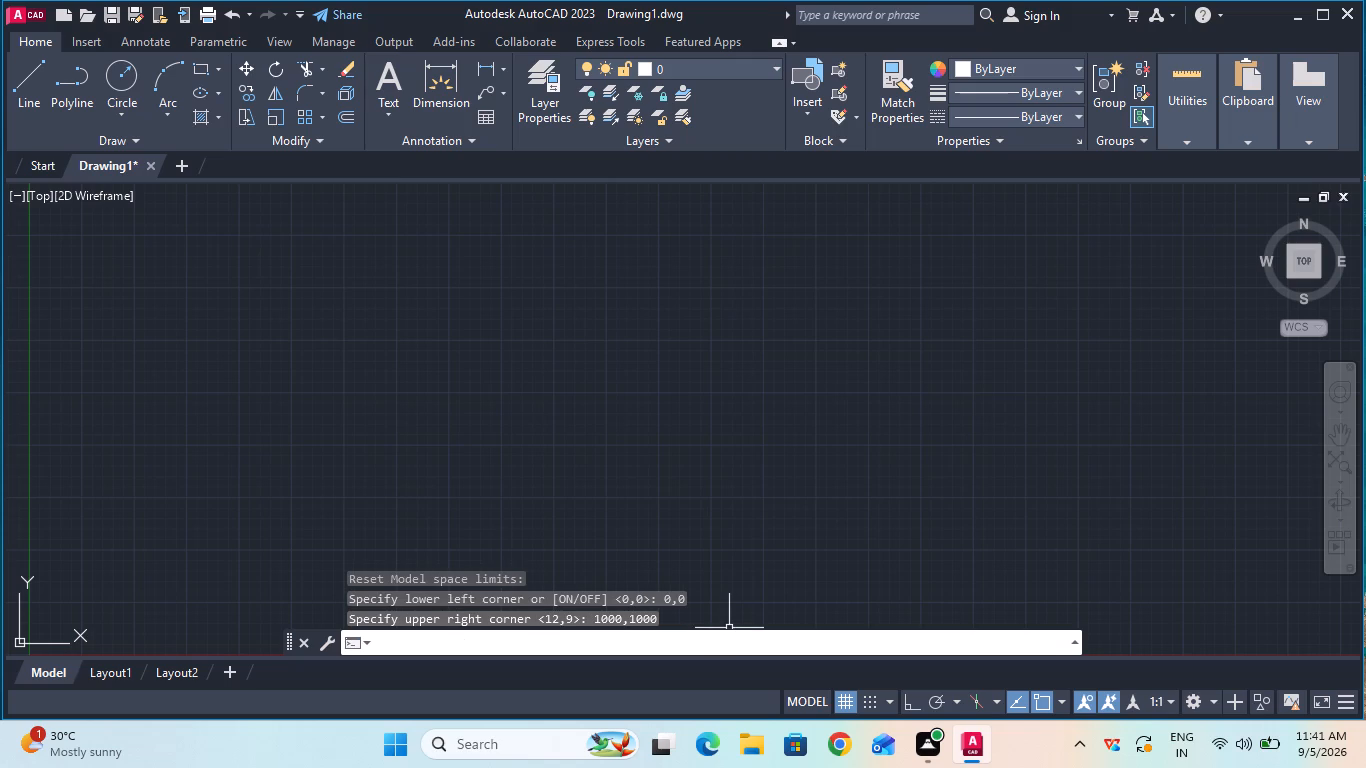
Zoom to All so the view covers the entire drawing limits.
key("z")
key("Return")
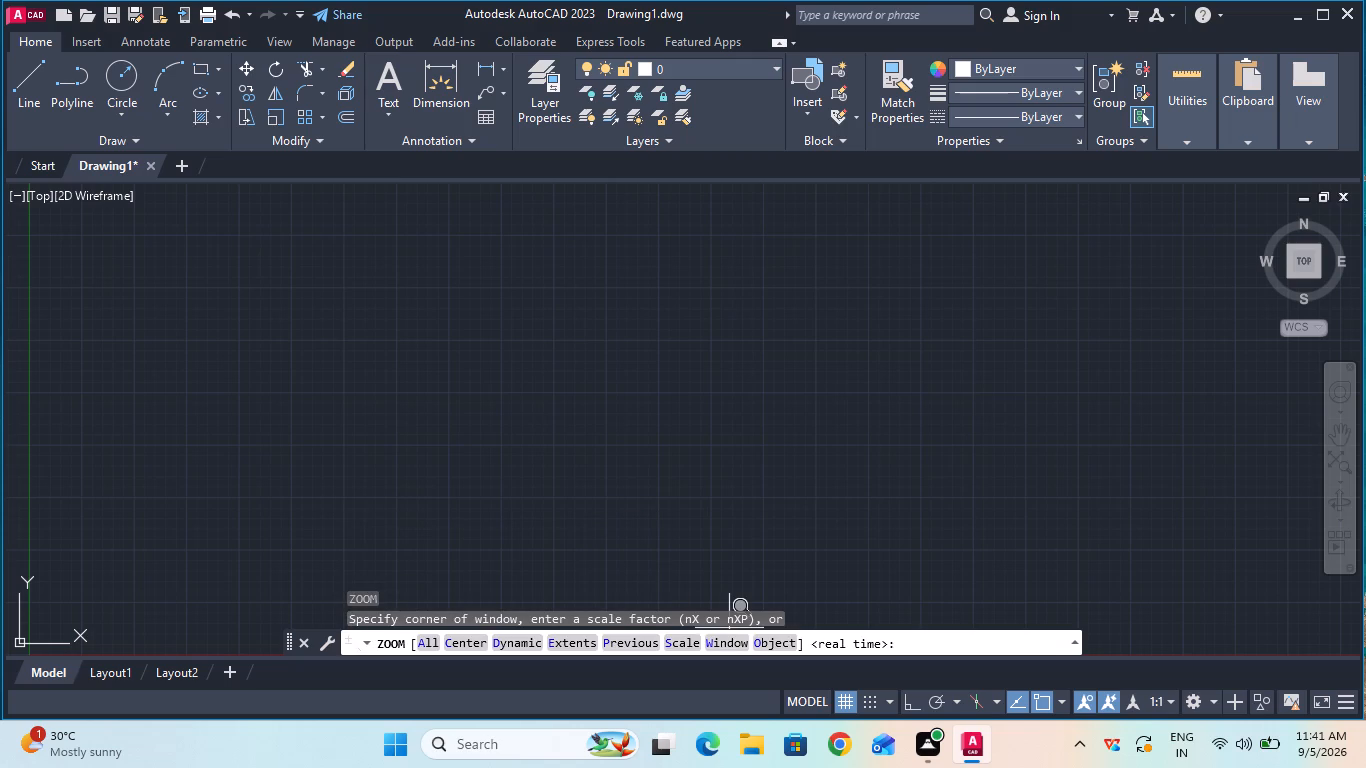
key("a")
key("Return")
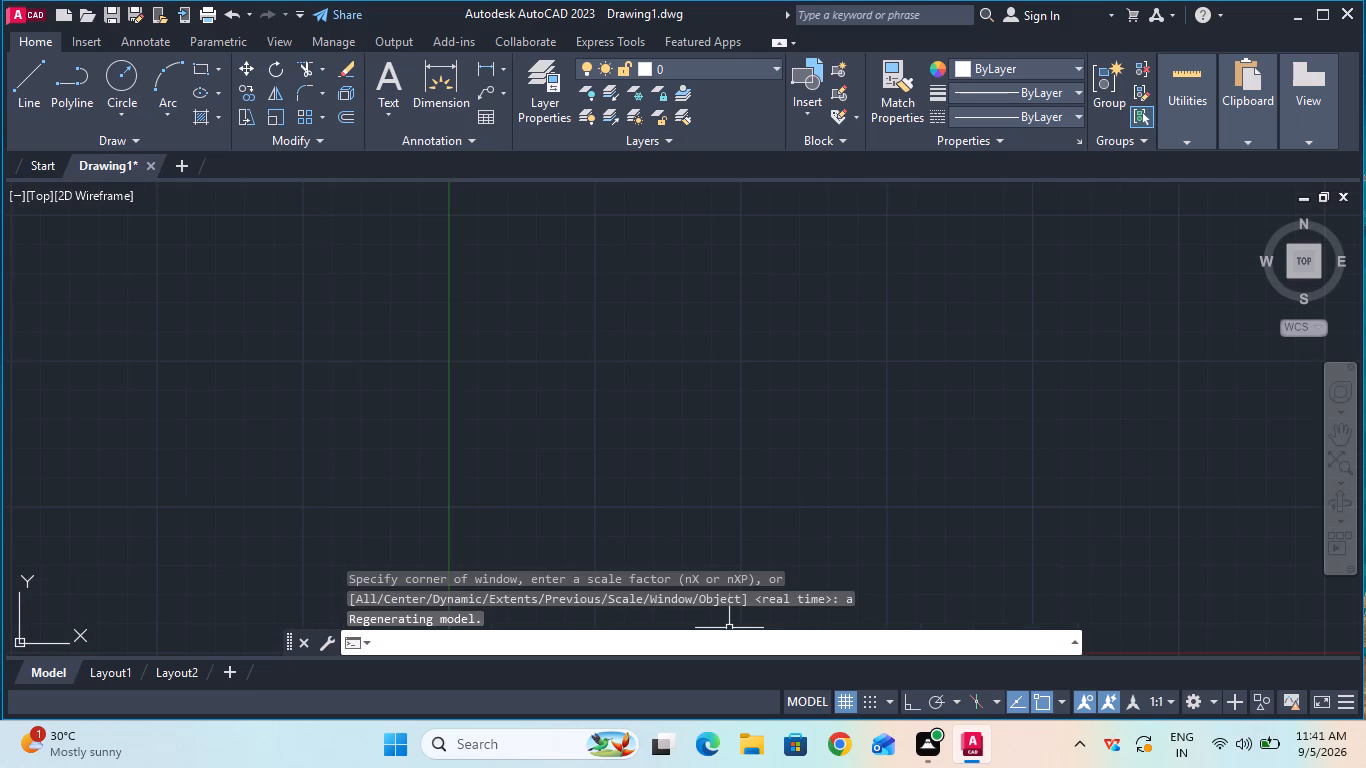
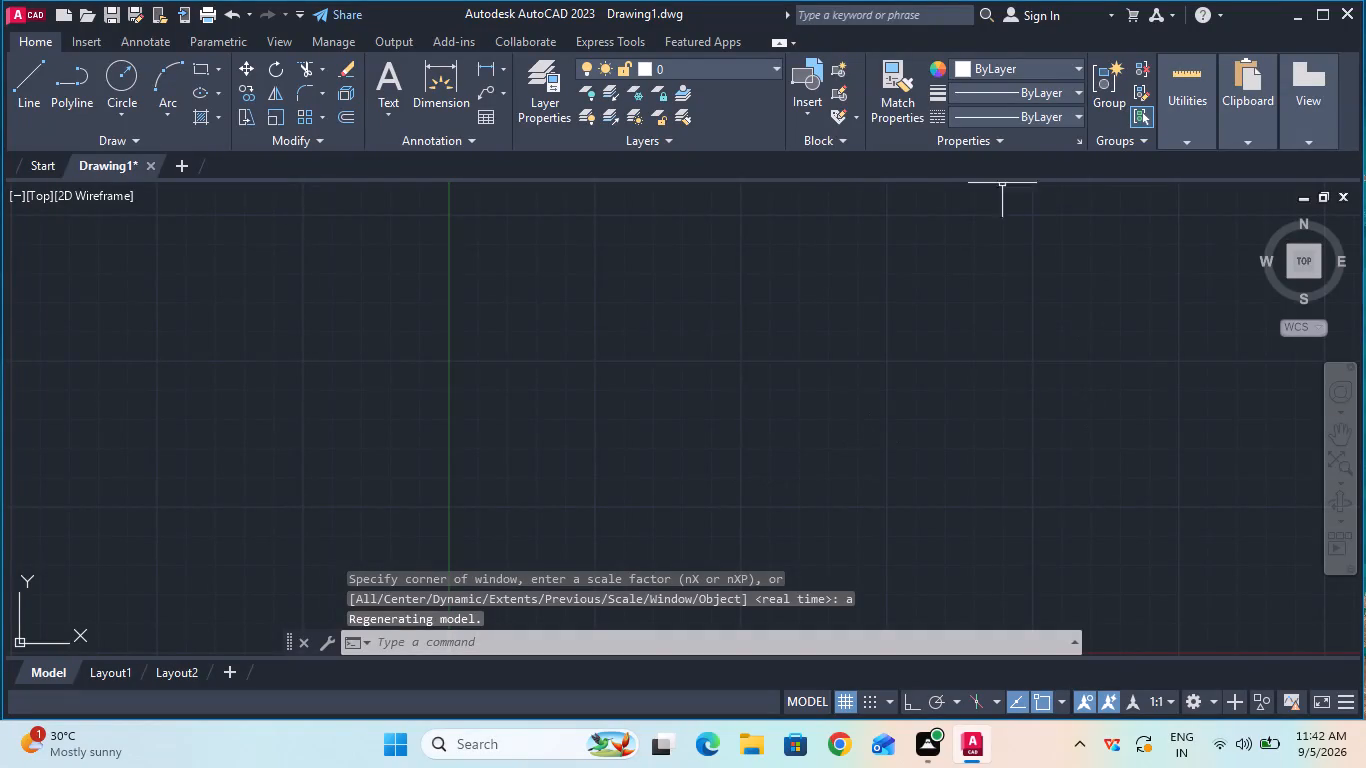
Turn on Ortho mode for the drawing.
left_click(643, 644)
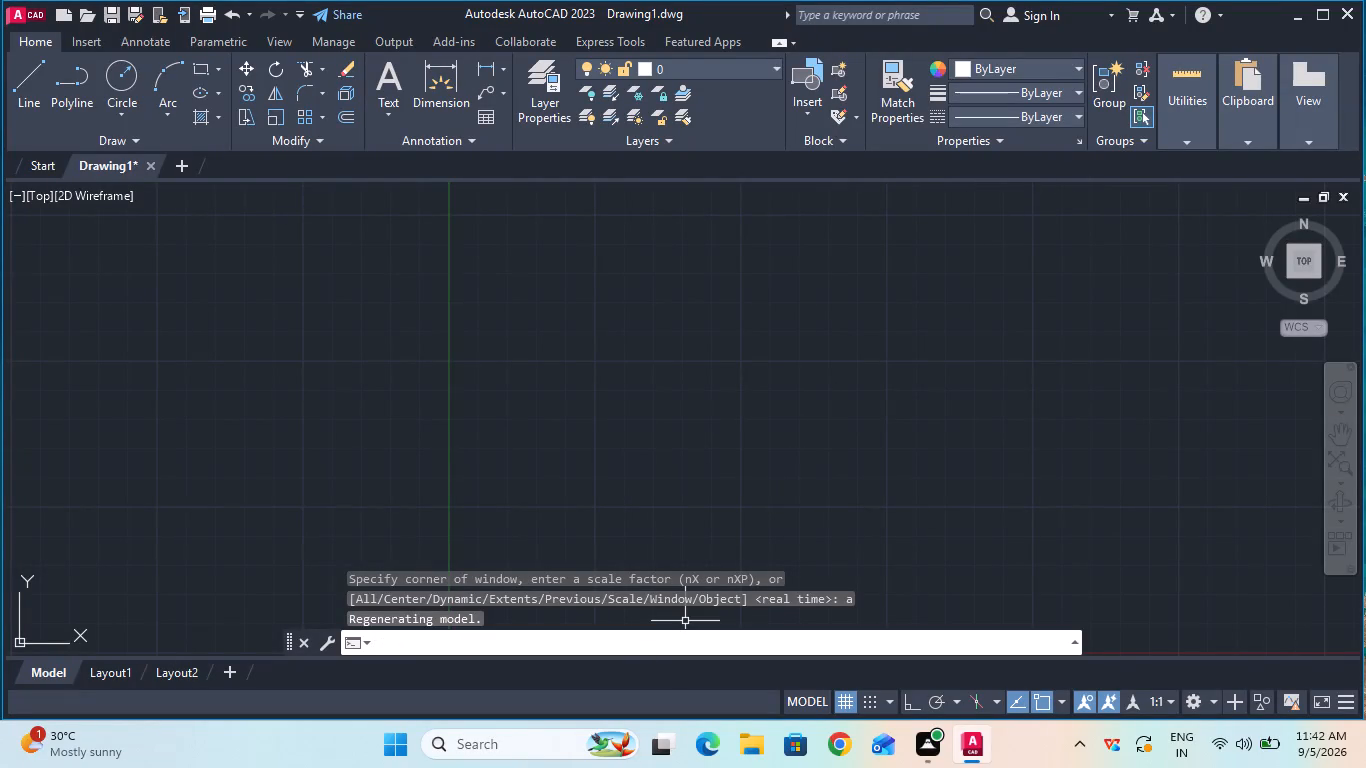
key("F8")
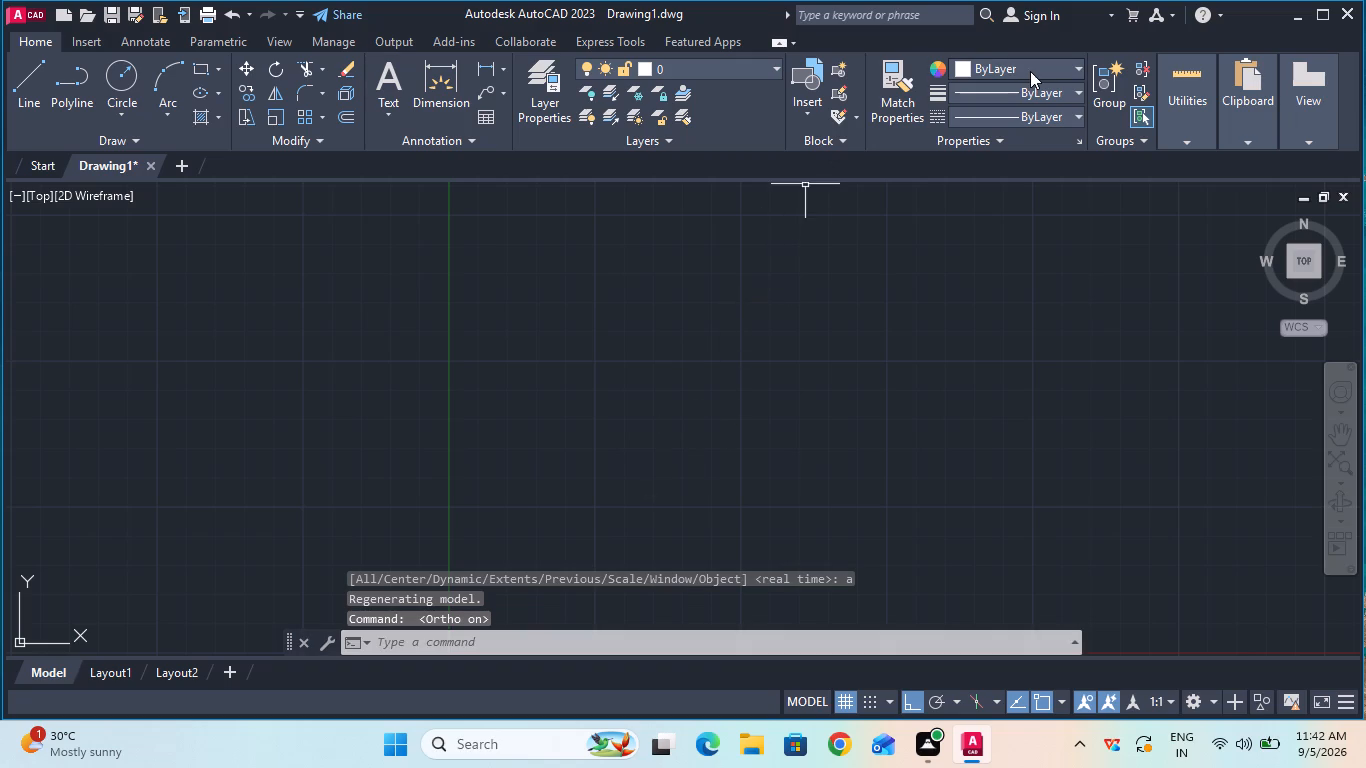
Load the CENTER linetype from acad.lin into the drawing through the Linetype Manager.
left_click(1057, 114)
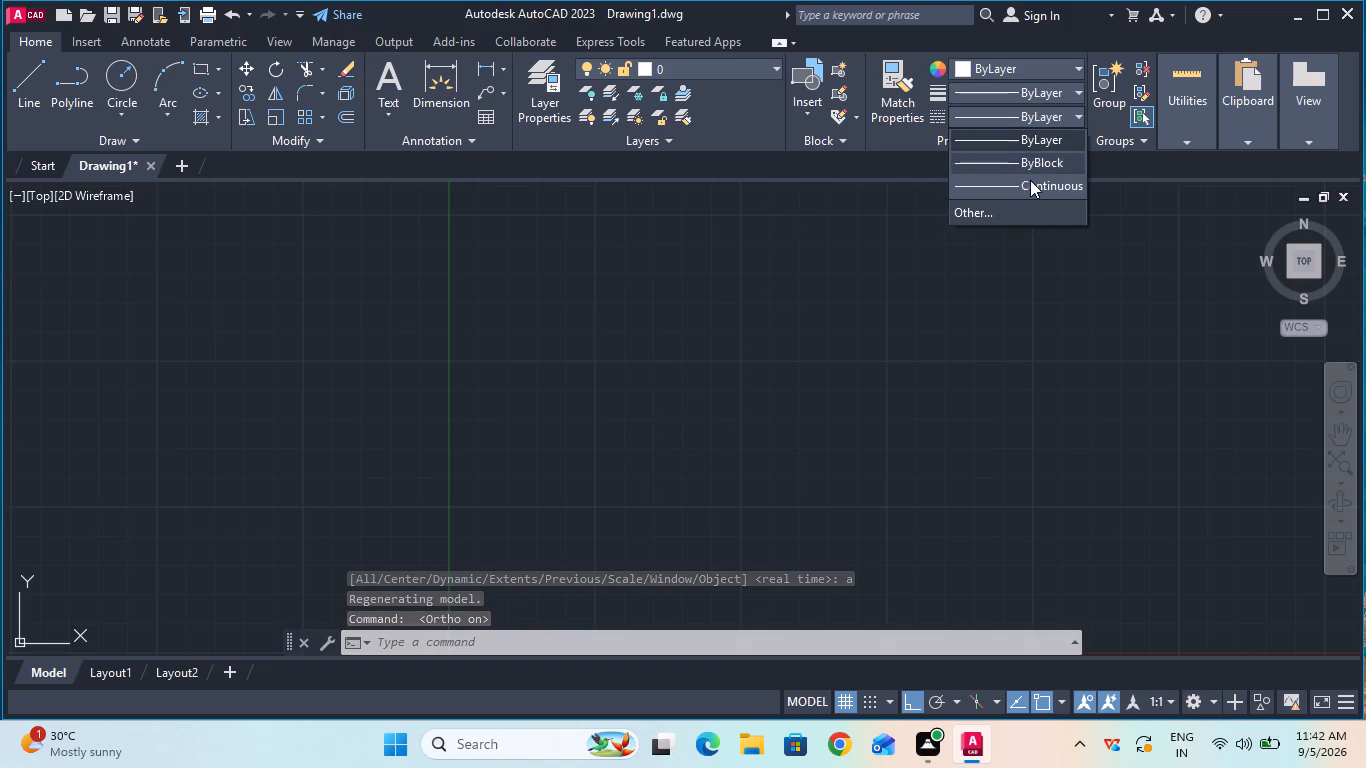
left_click(1019, 216)
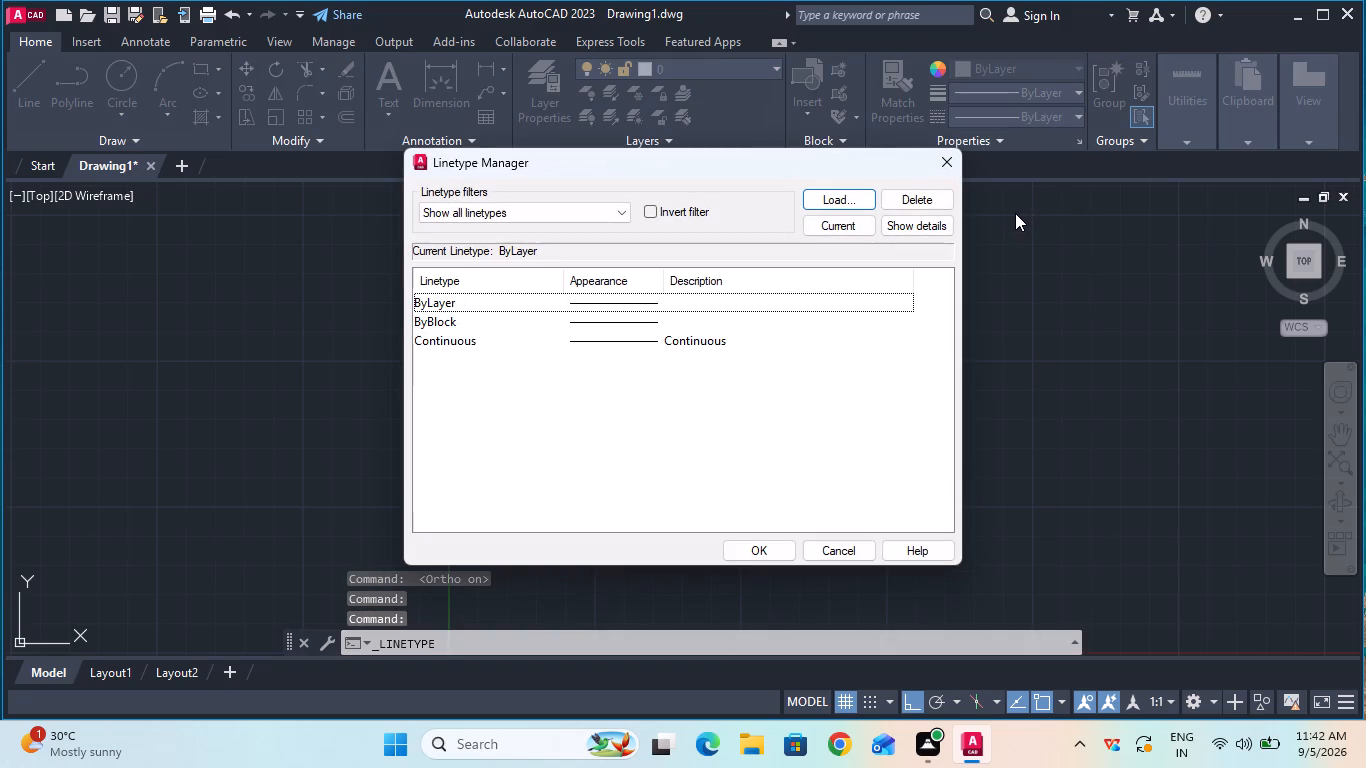
left_click(840, 194)
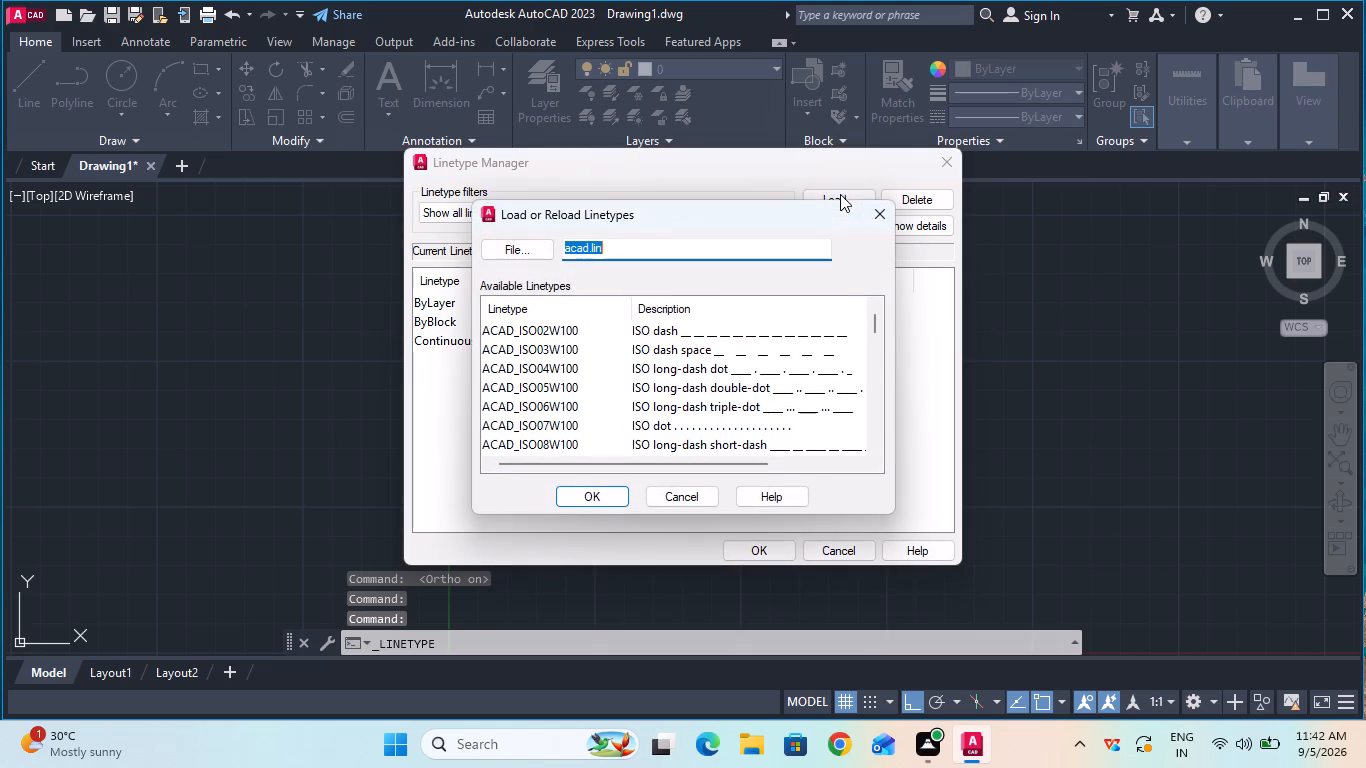
left_click_drag(874, 326, 864, 410)
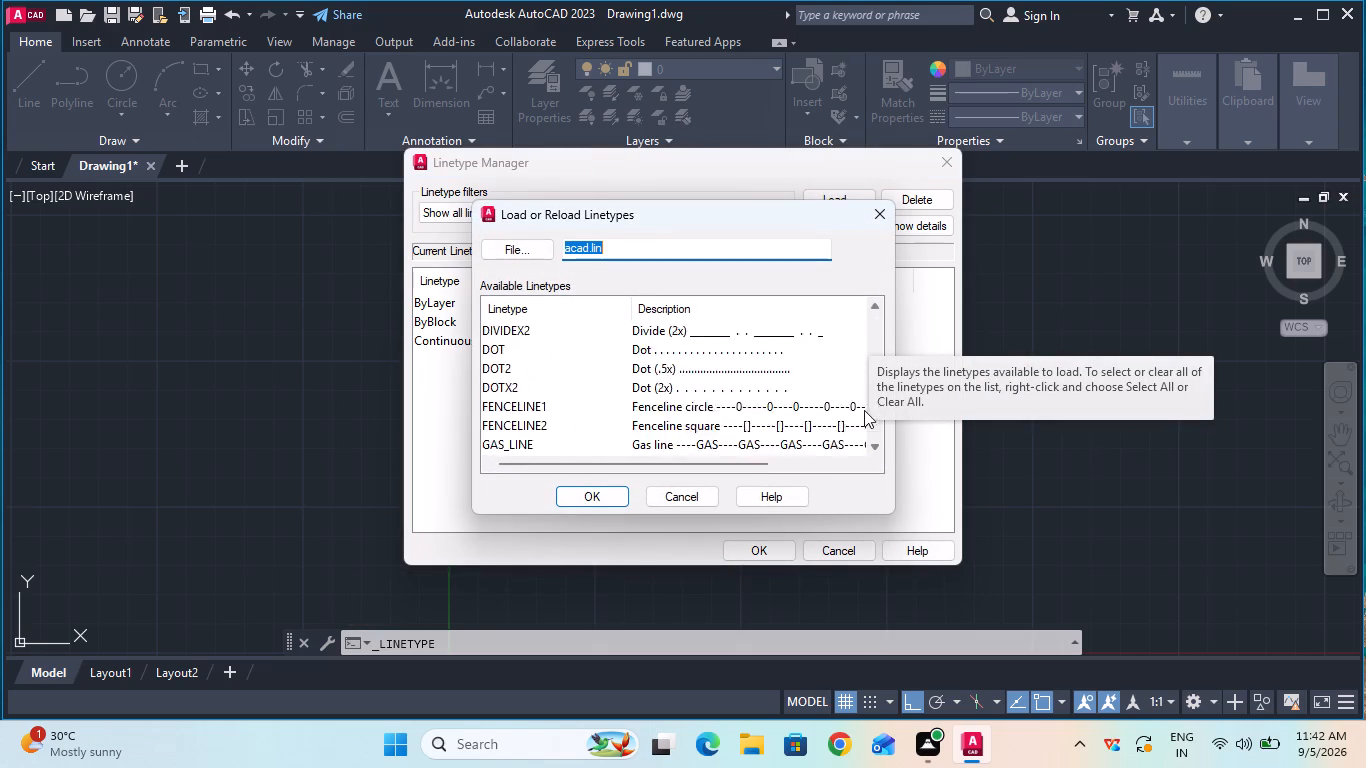
left_click_drag(864, 410, 851, 426)
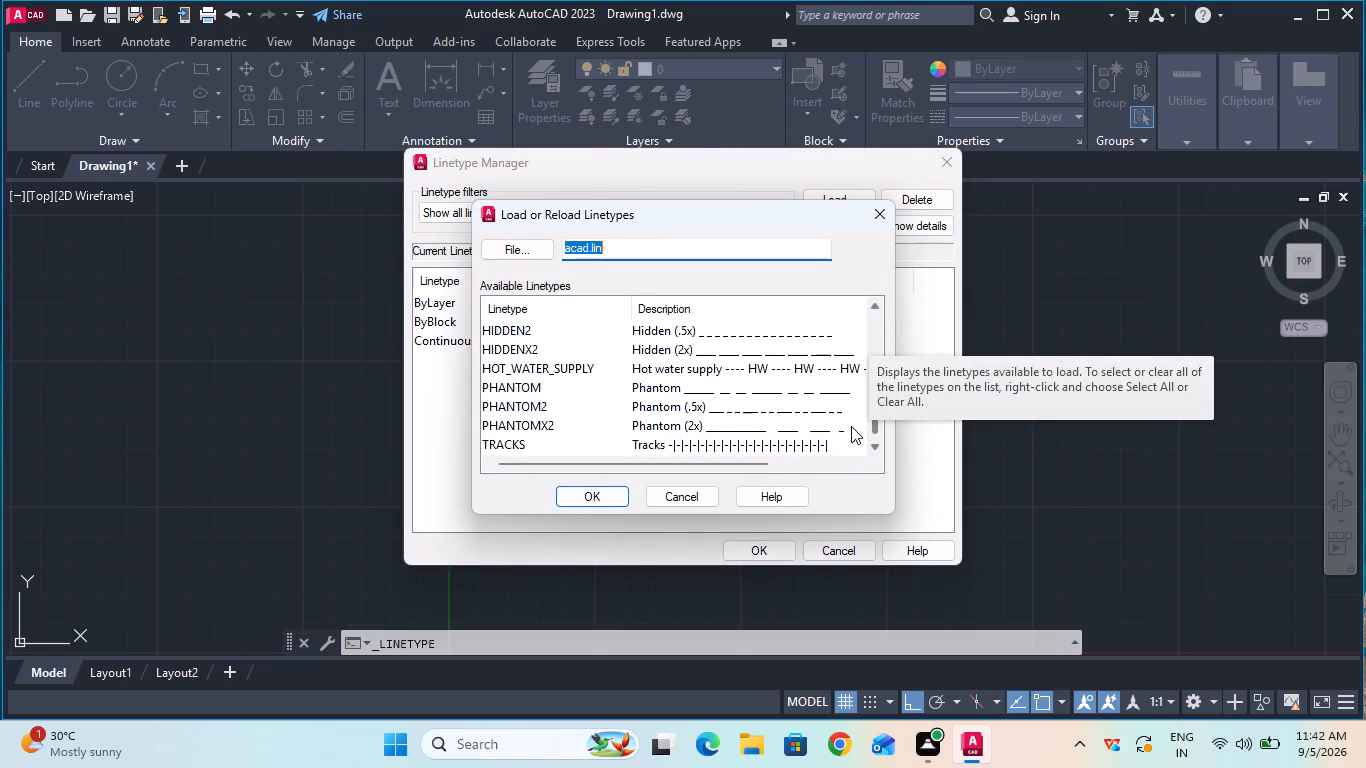
left_click_drag(851, 426, 852, 411)
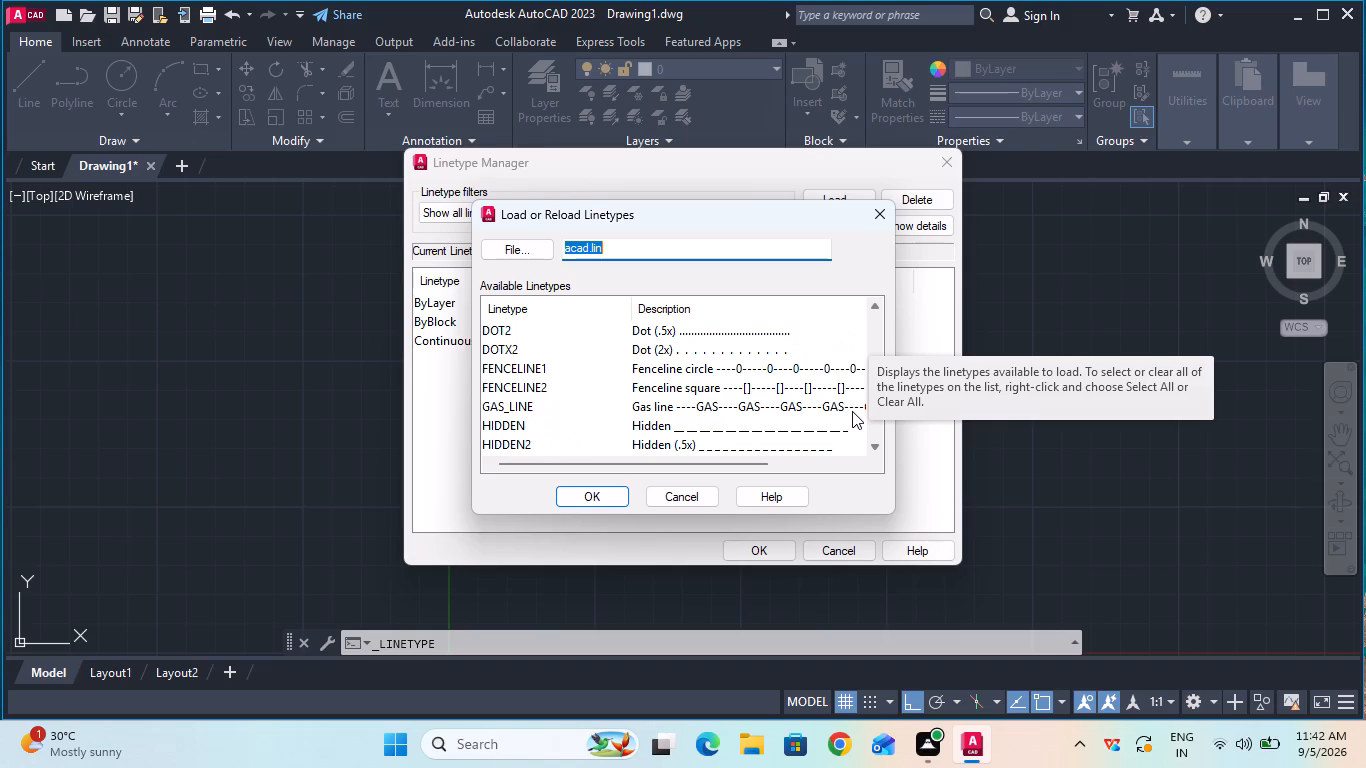
left_click_drag(852, 411, 852, 371)
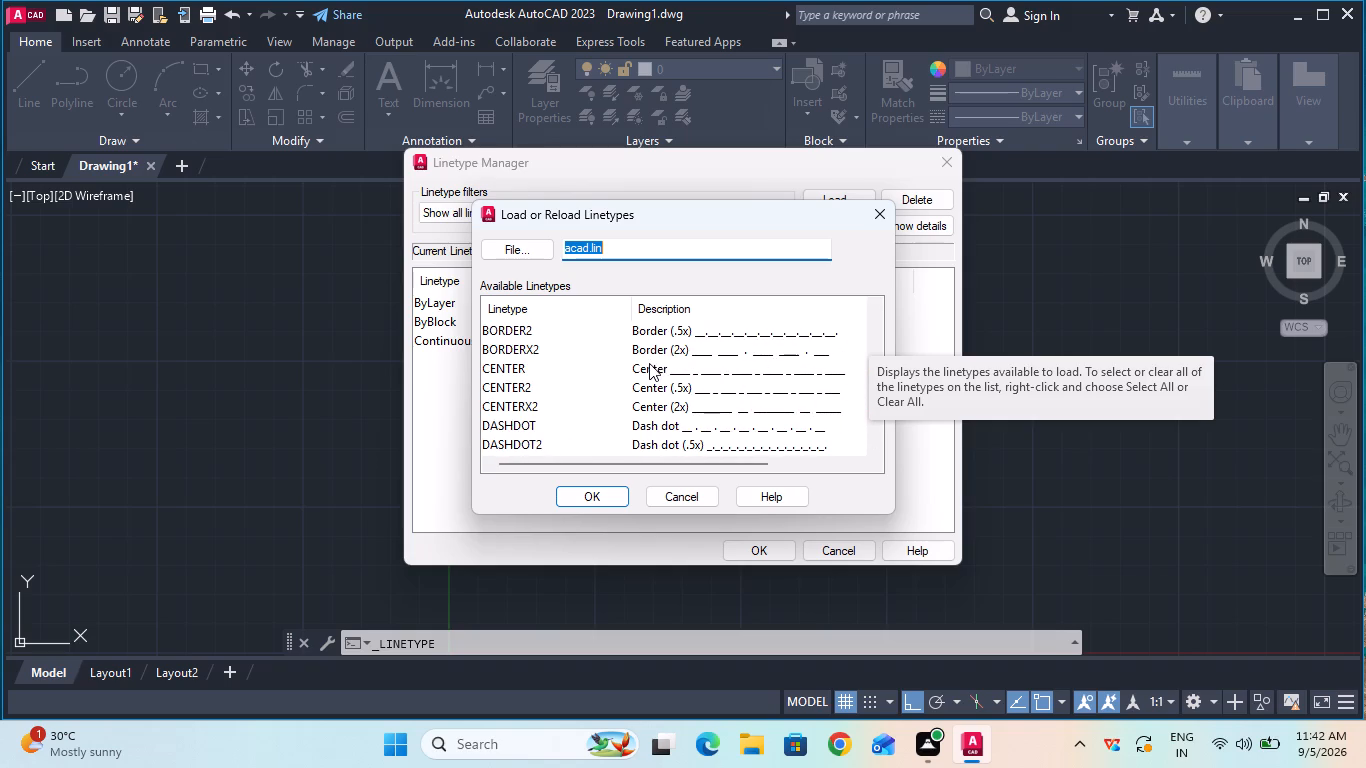
left_click(649, 365)
left_click(575, 489)
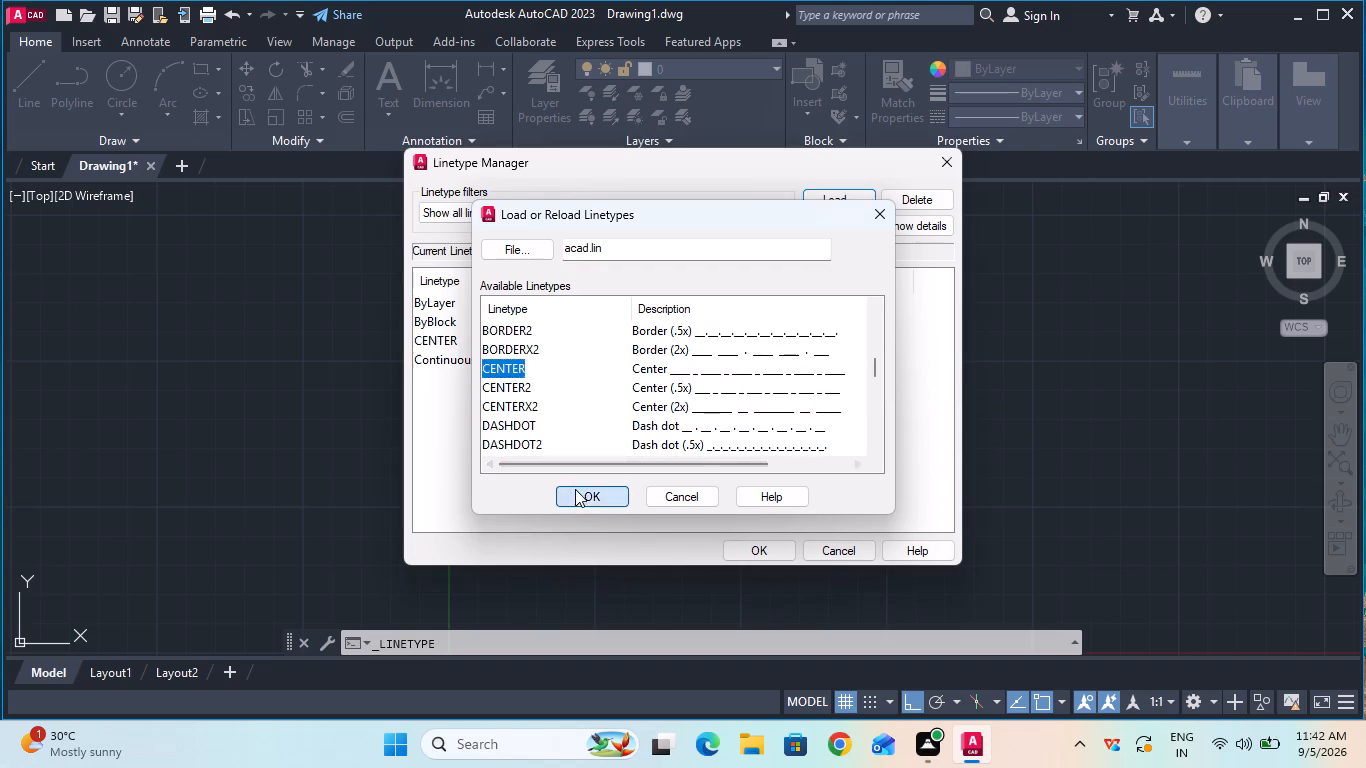
left_click(733, 549)
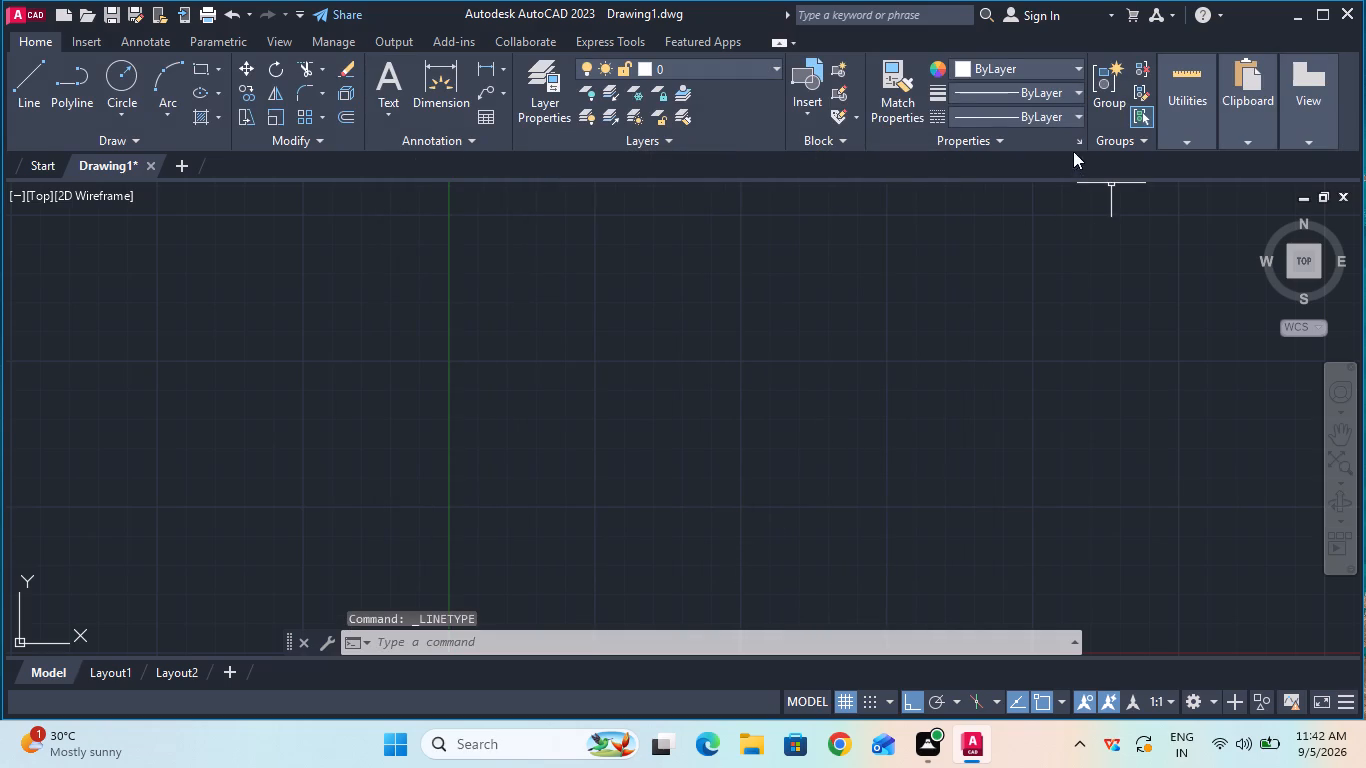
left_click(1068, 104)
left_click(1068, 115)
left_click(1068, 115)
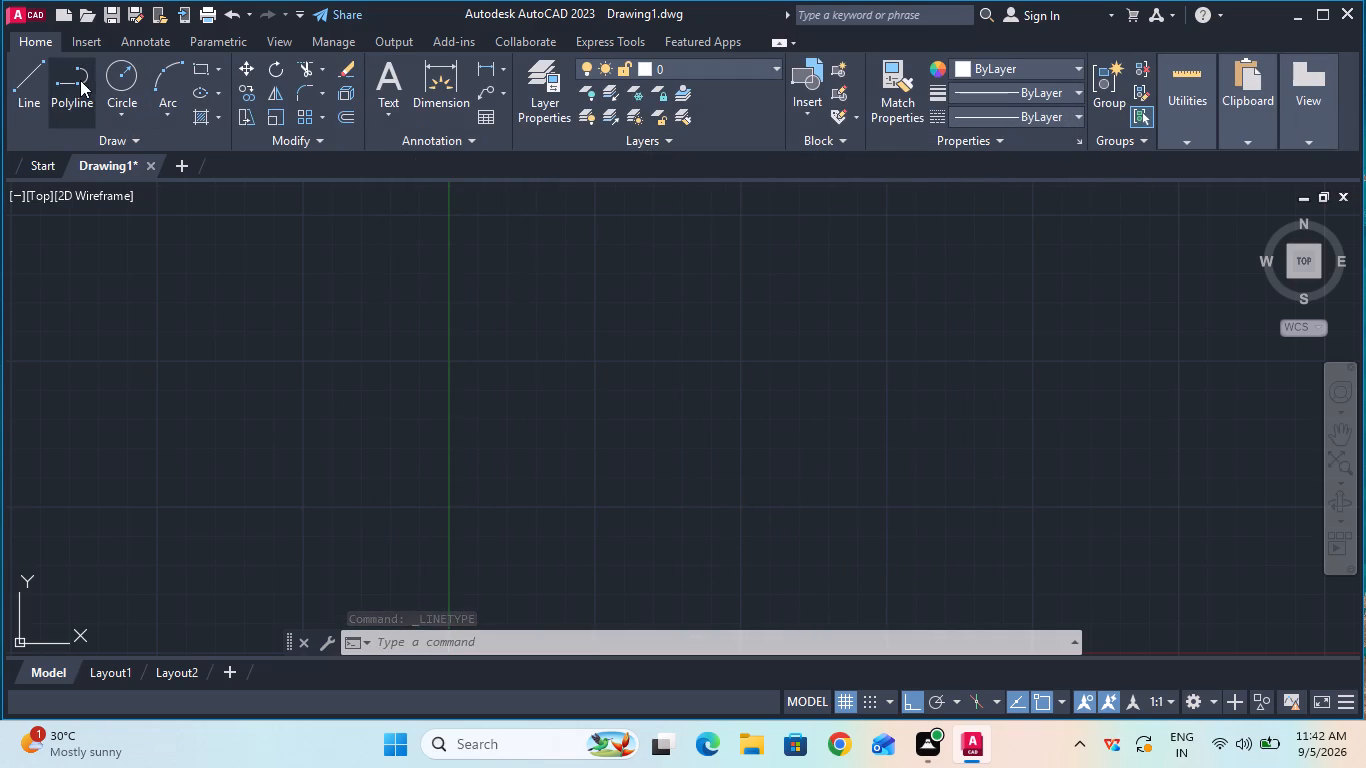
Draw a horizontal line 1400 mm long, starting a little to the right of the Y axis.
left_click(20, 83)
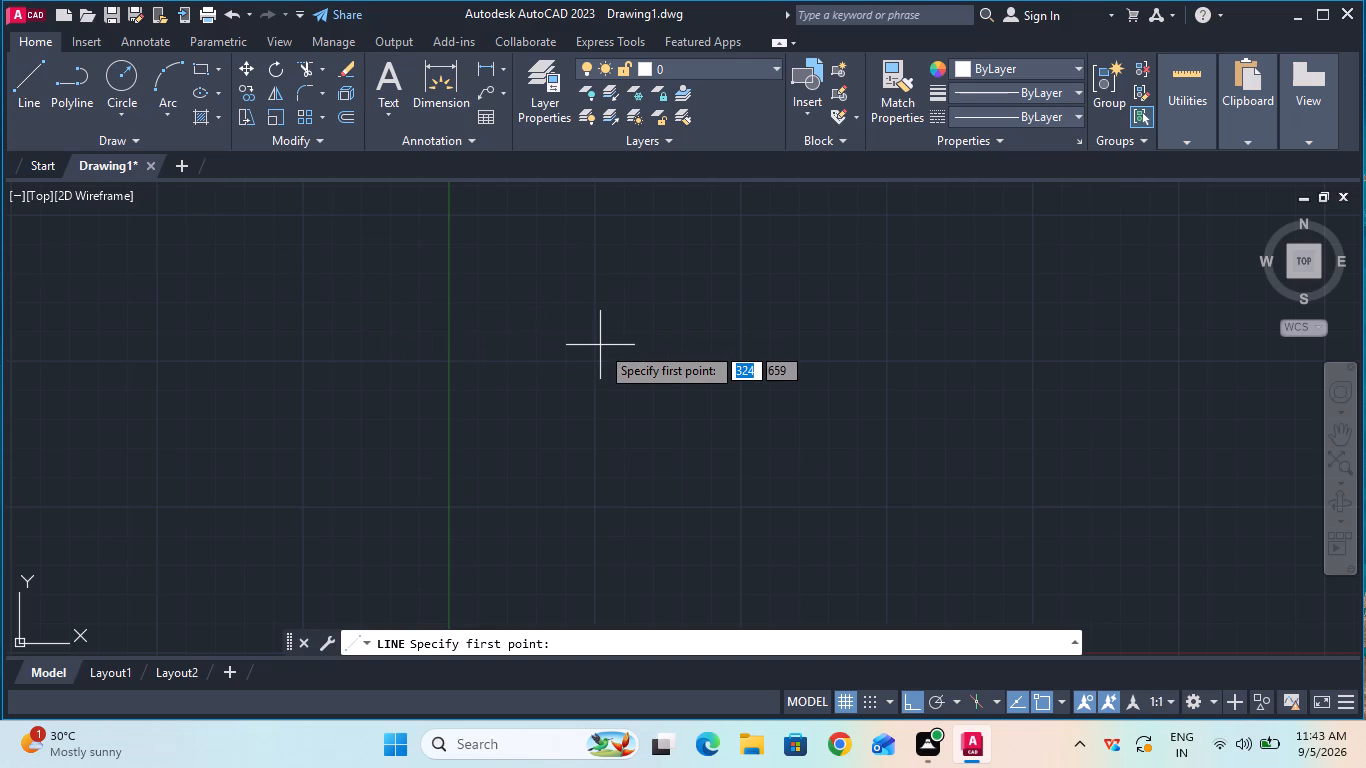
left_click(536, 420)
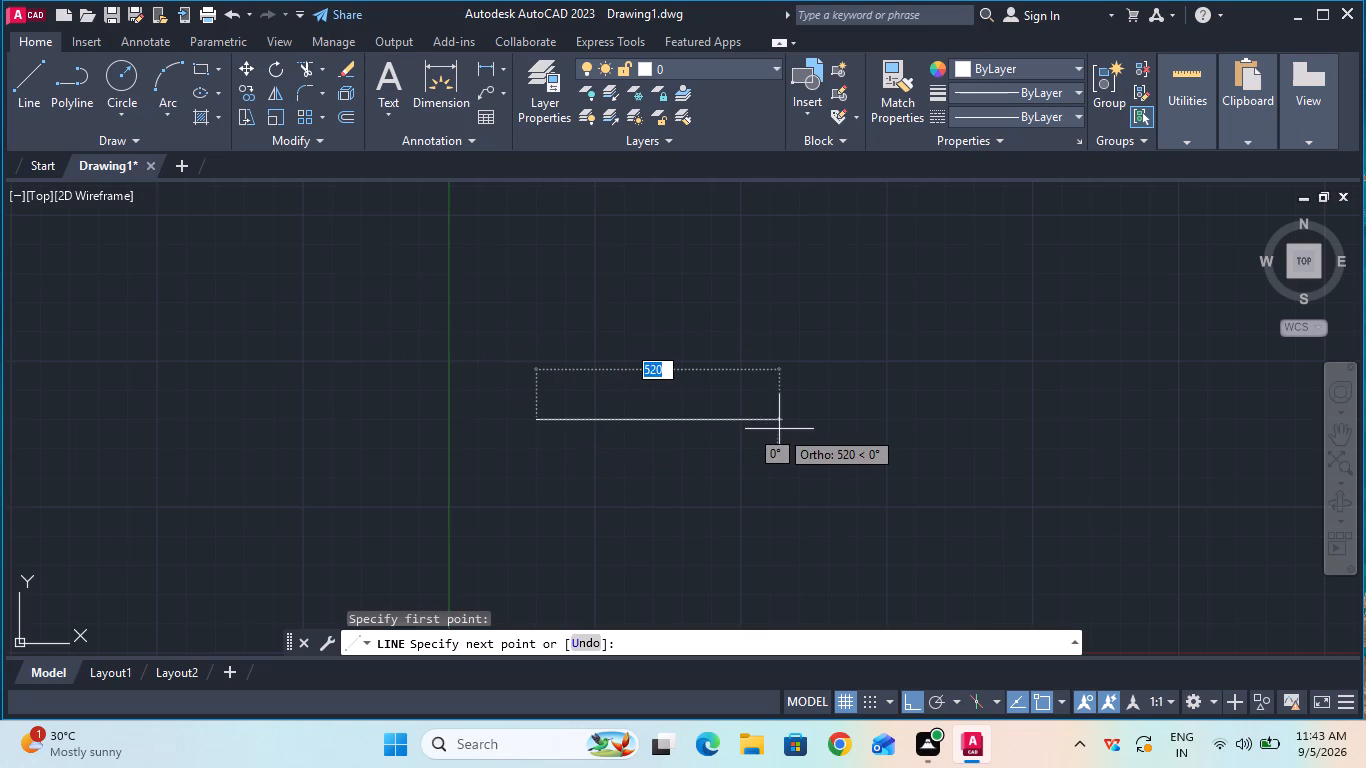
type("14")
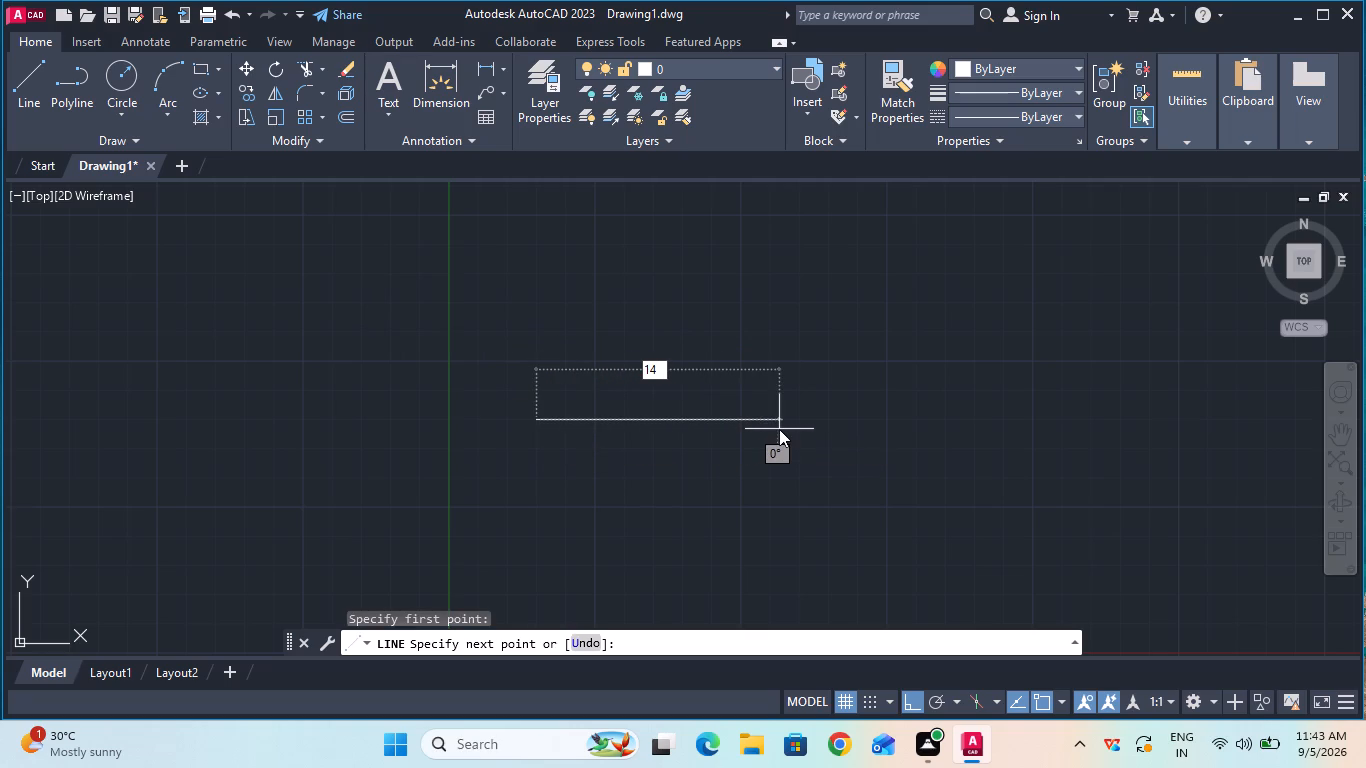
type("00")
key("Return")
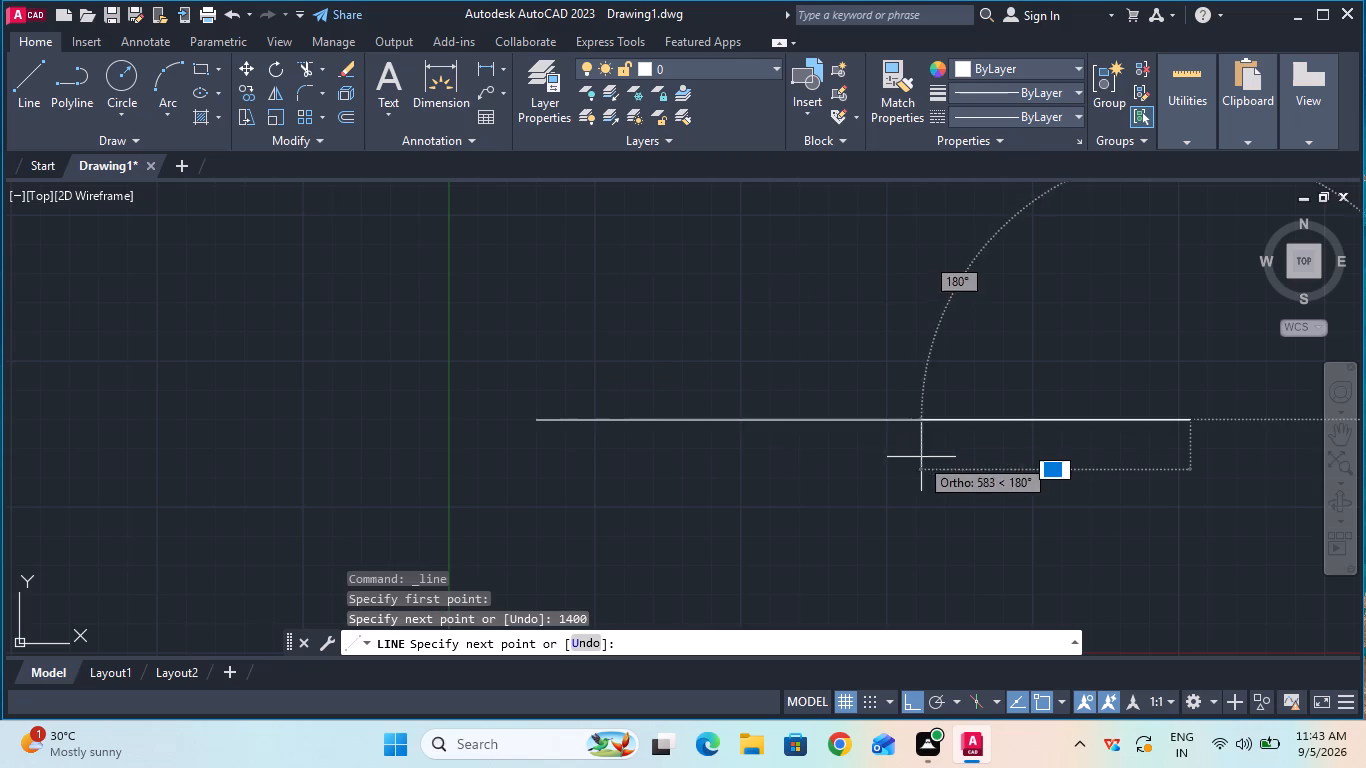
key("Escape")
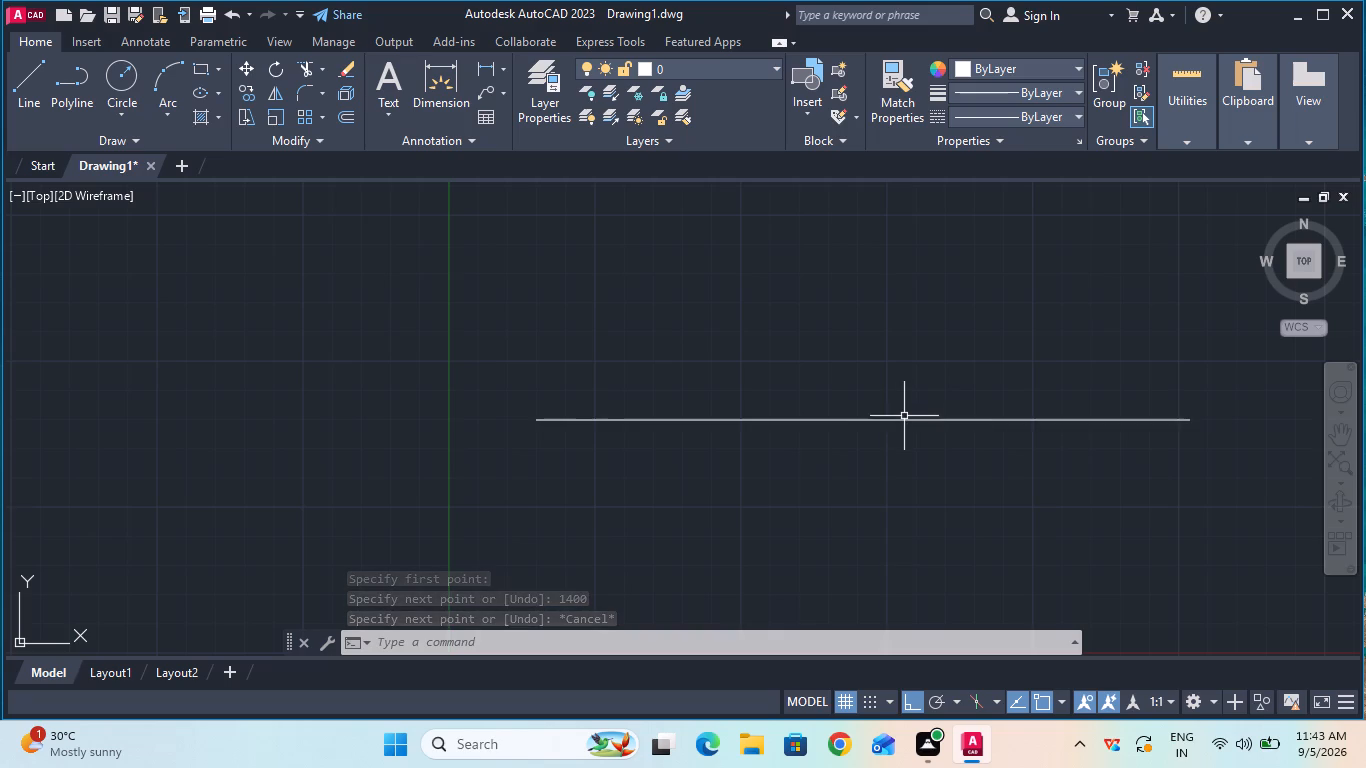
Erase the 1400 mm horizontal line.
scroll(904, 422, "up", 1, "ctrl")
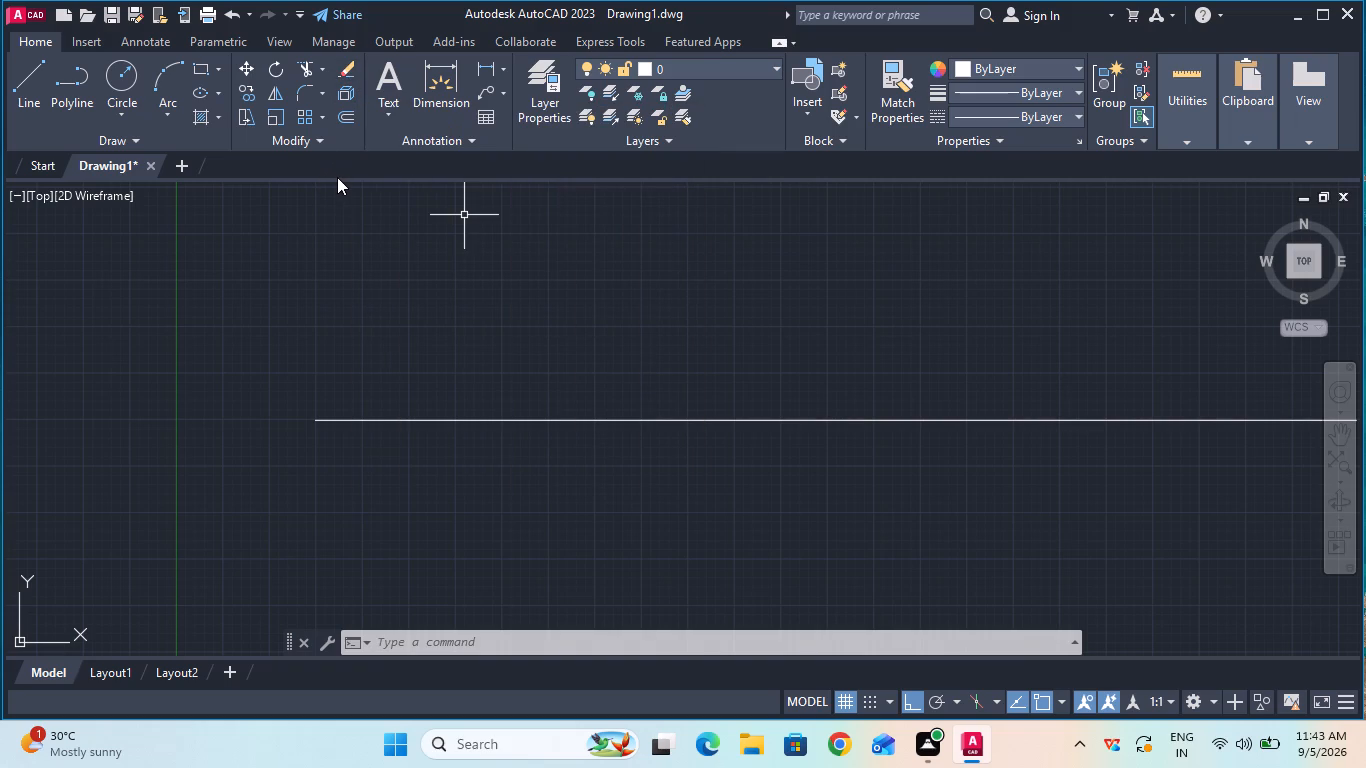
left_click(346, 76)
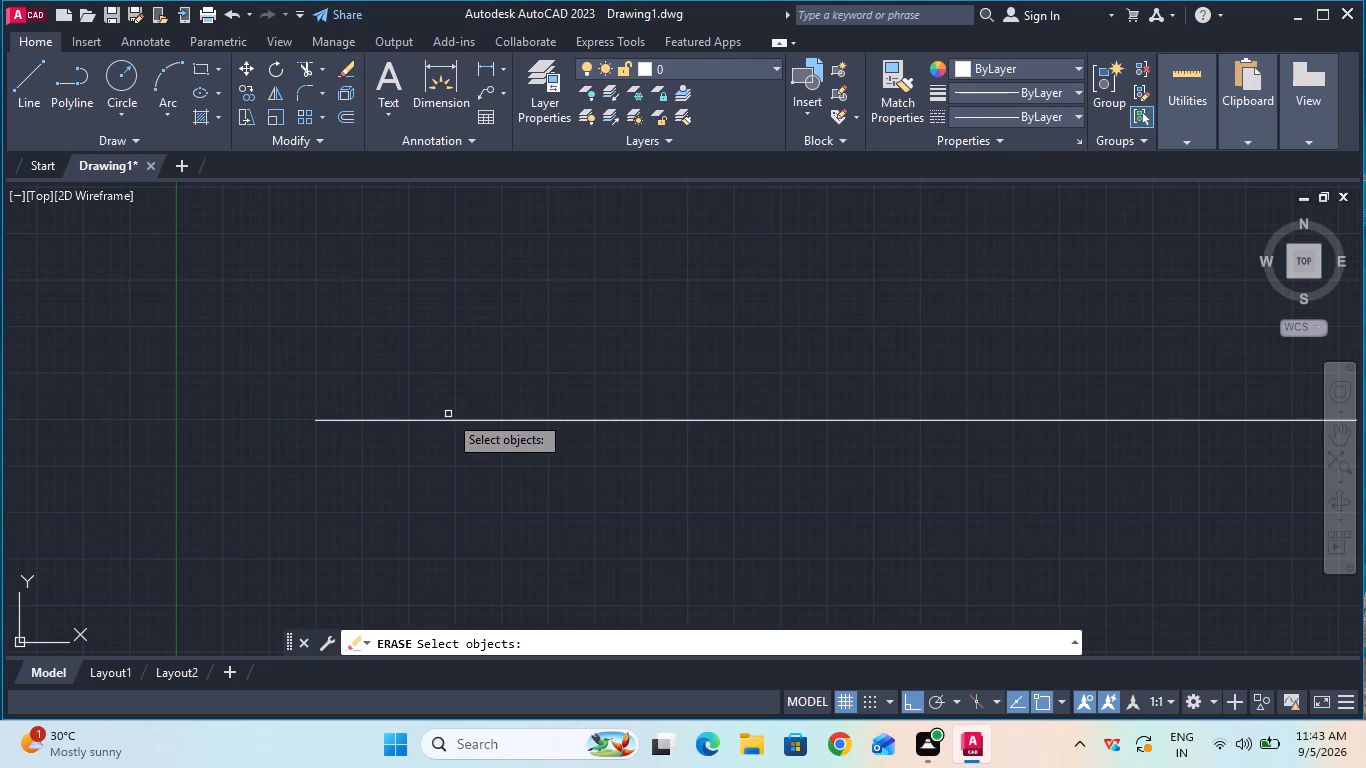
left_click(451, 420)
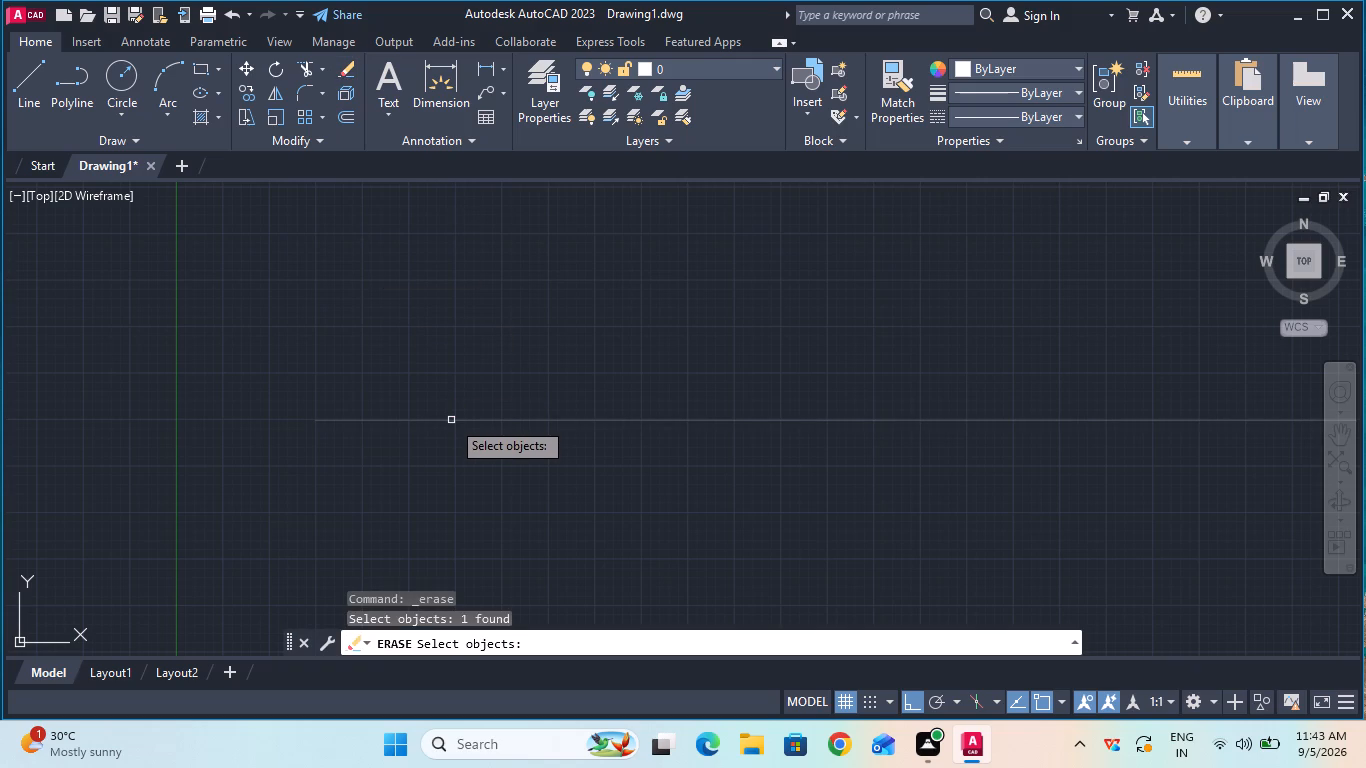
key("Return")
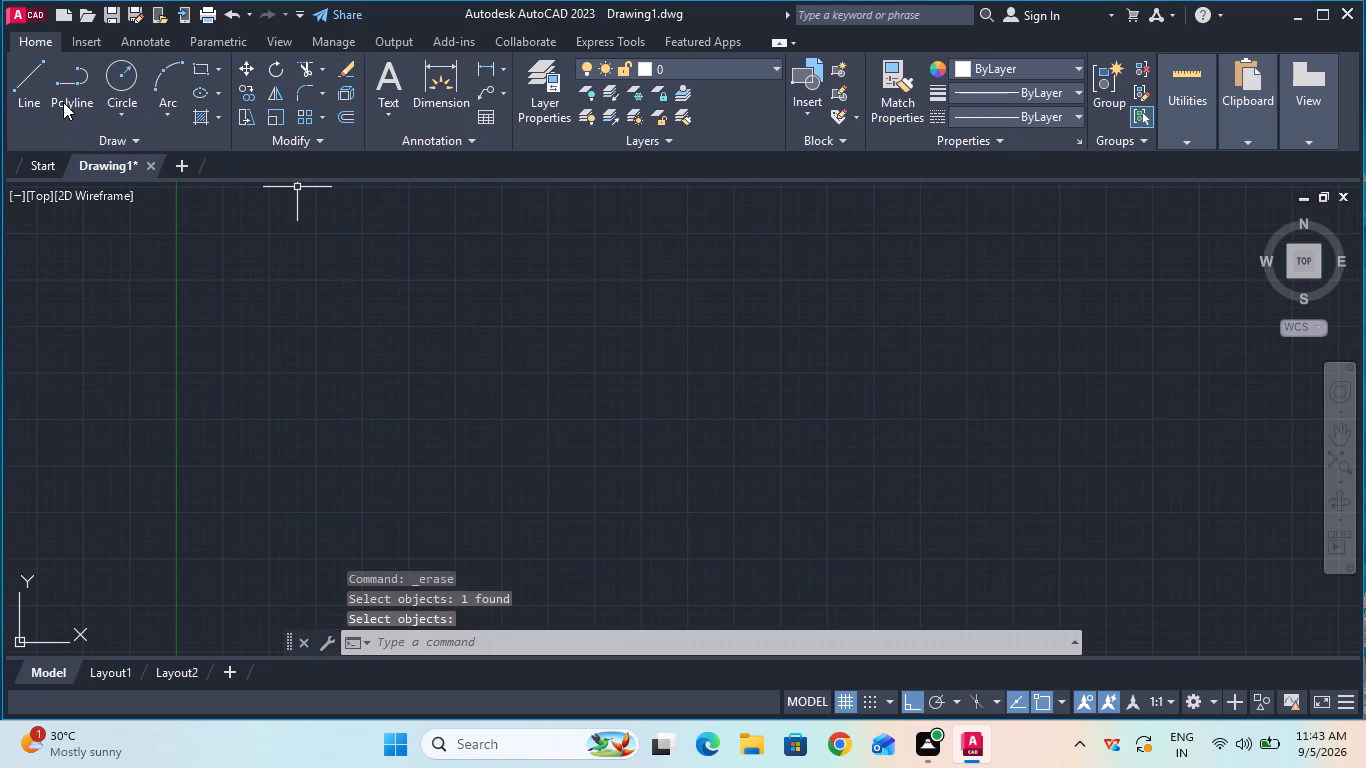
Draw a rectangle 1400 mm wide and 350 mm high, going right and down from a point right of the Y axis.
left_click(202, 68)
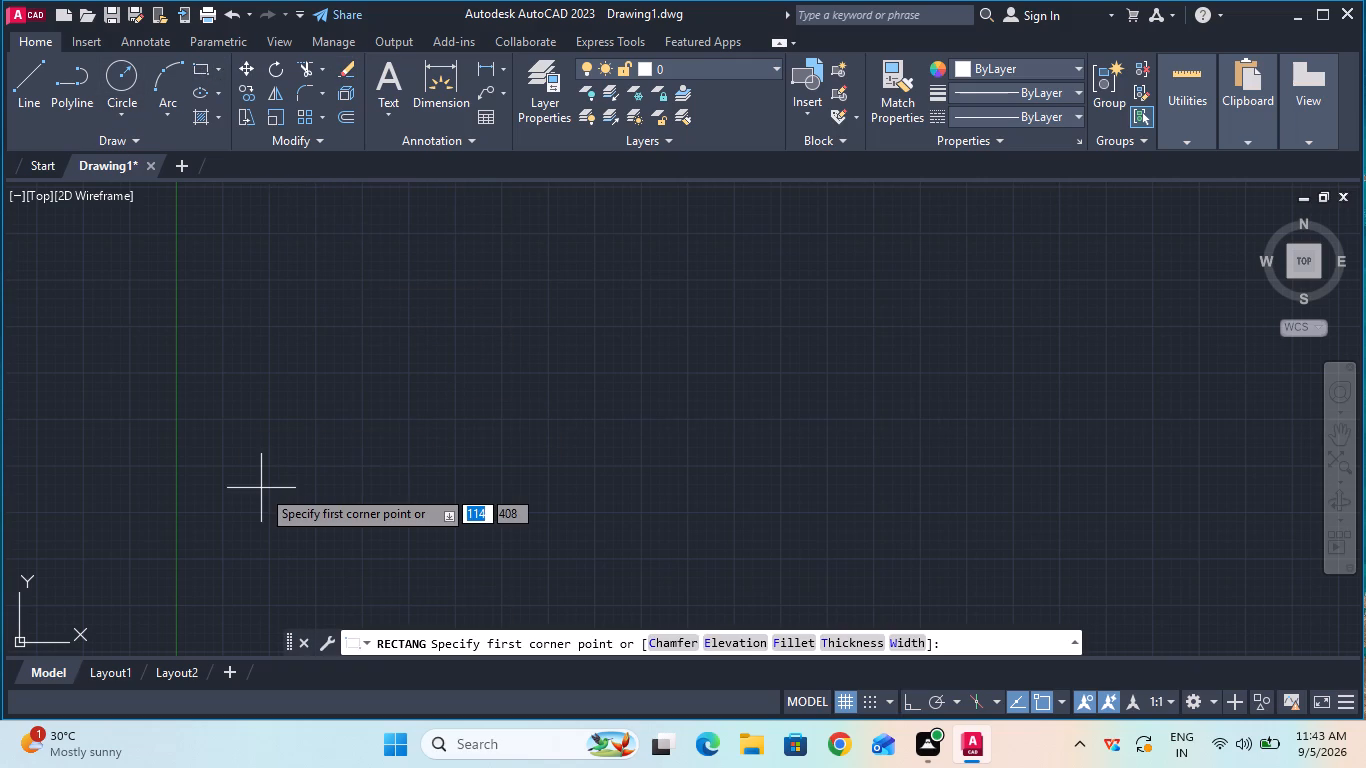
left_click(313, 375)
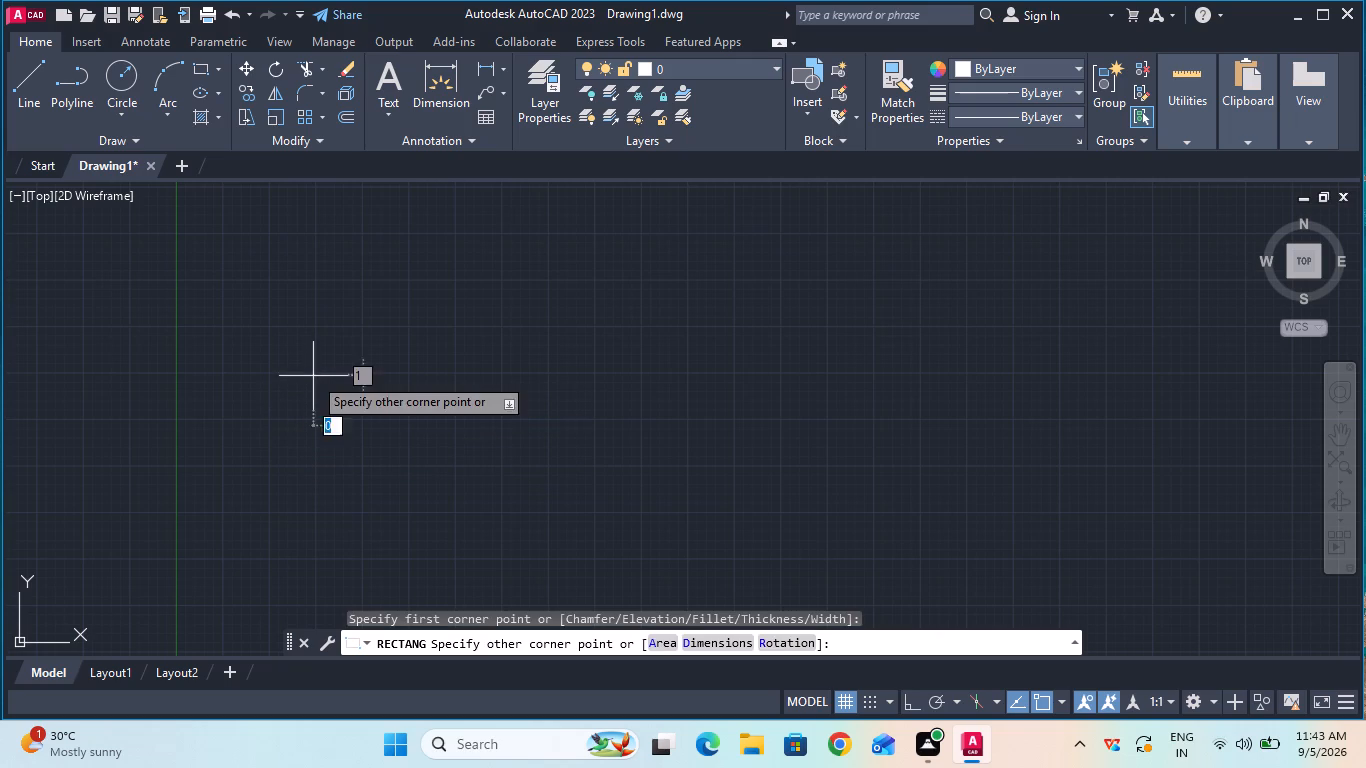
key("1")
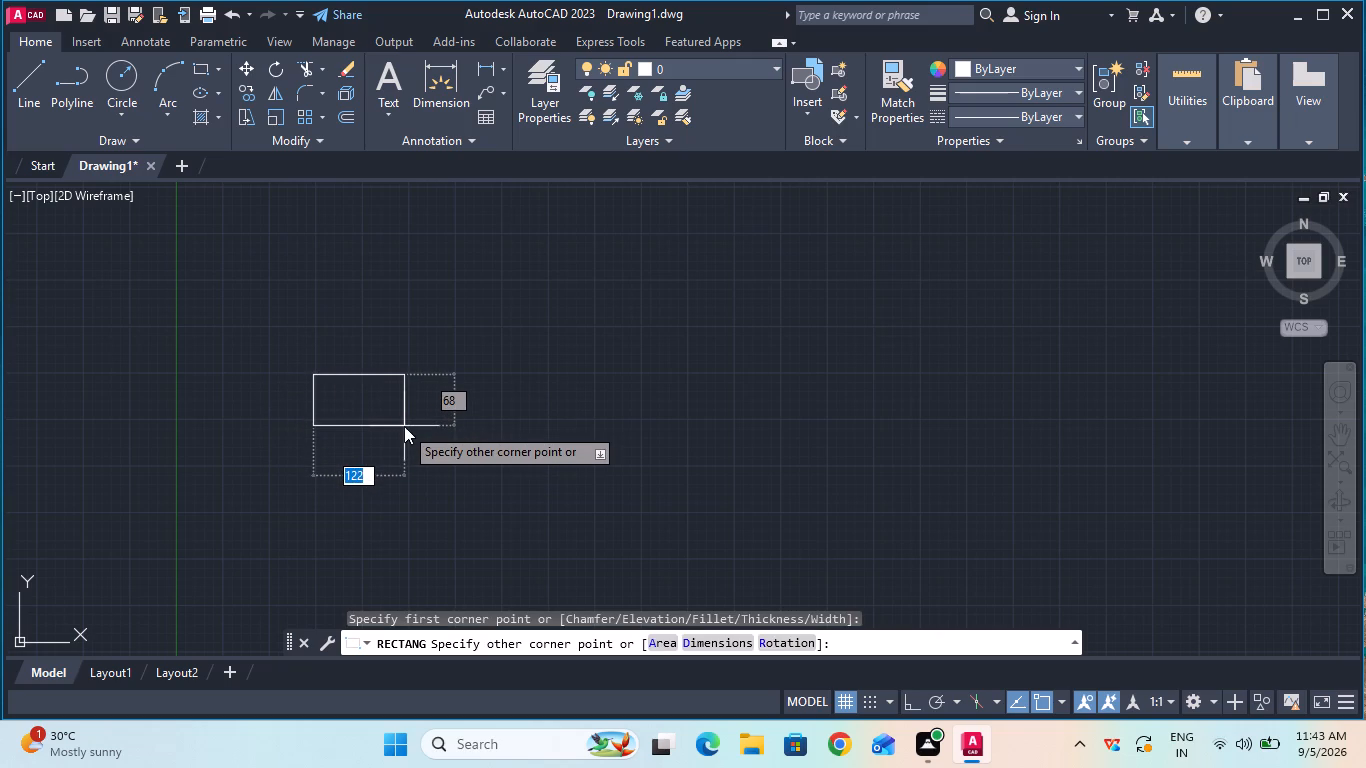
type("400")
key("Tab")
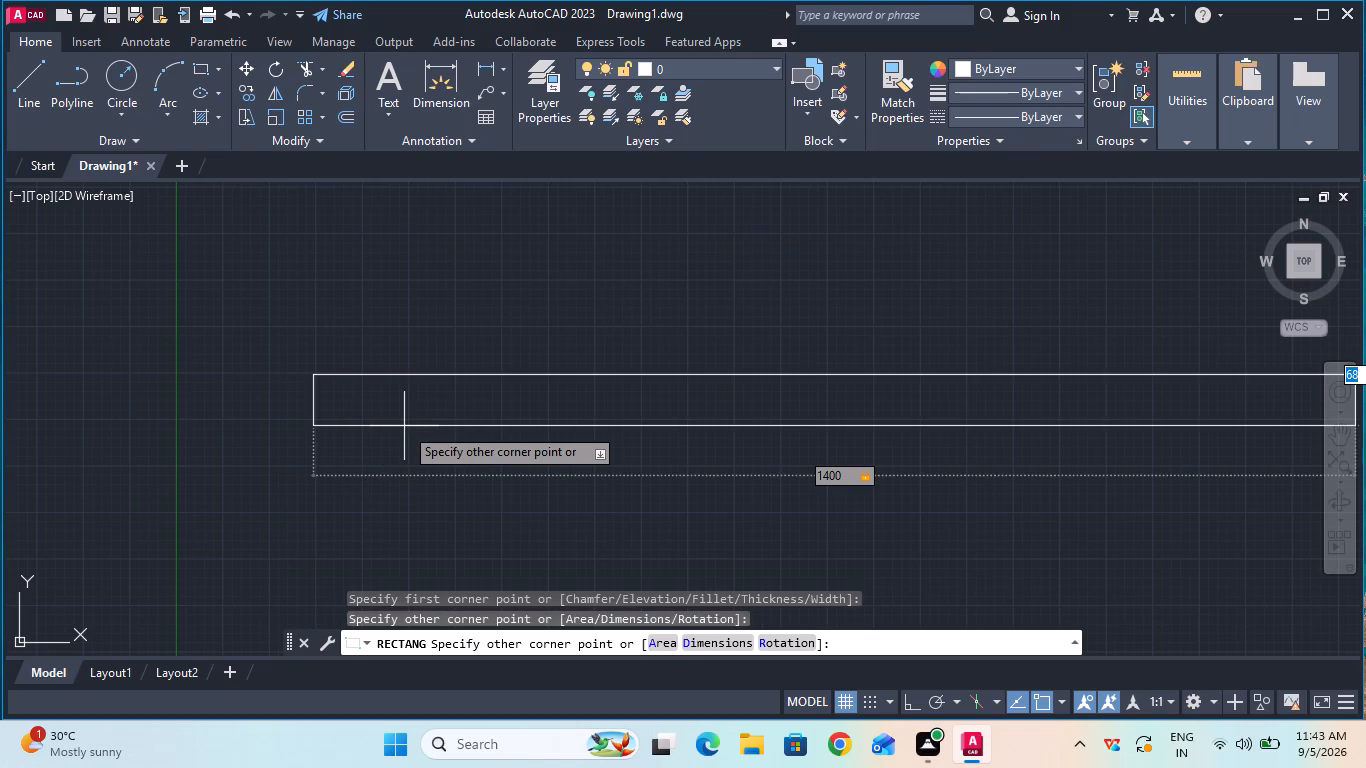
type("35")
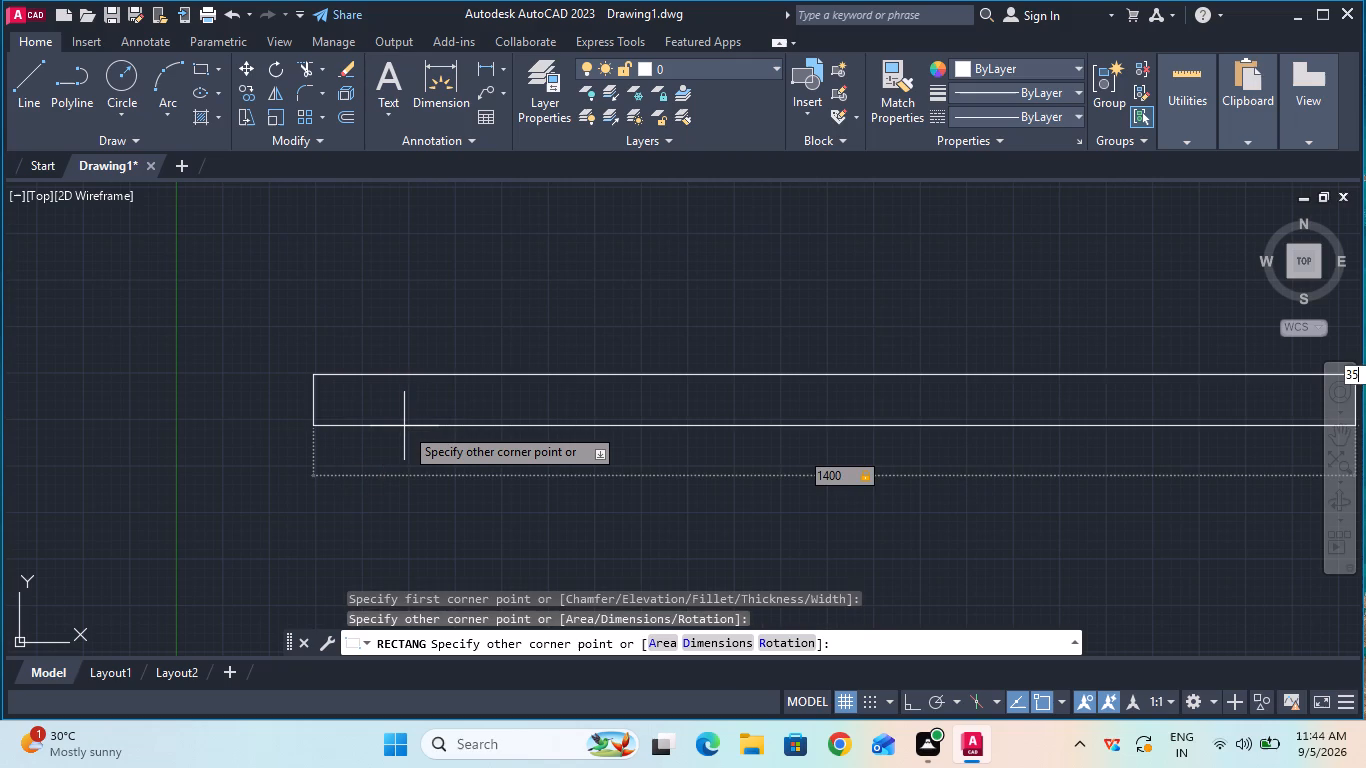
key("0")
key("Return")
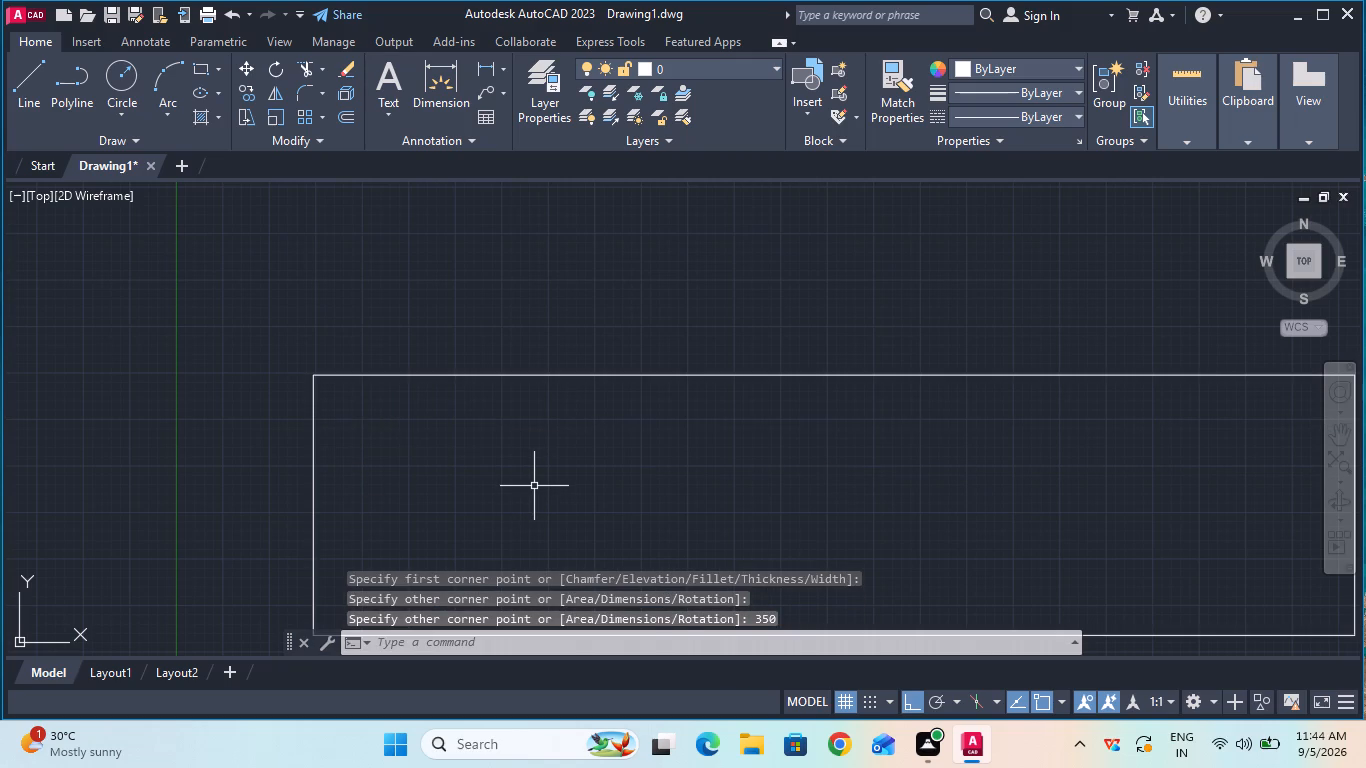
Add a horizontal centerline between the rectangle's top and bottom edges.
scroll(534, 486, "down", 1, "ctrl")
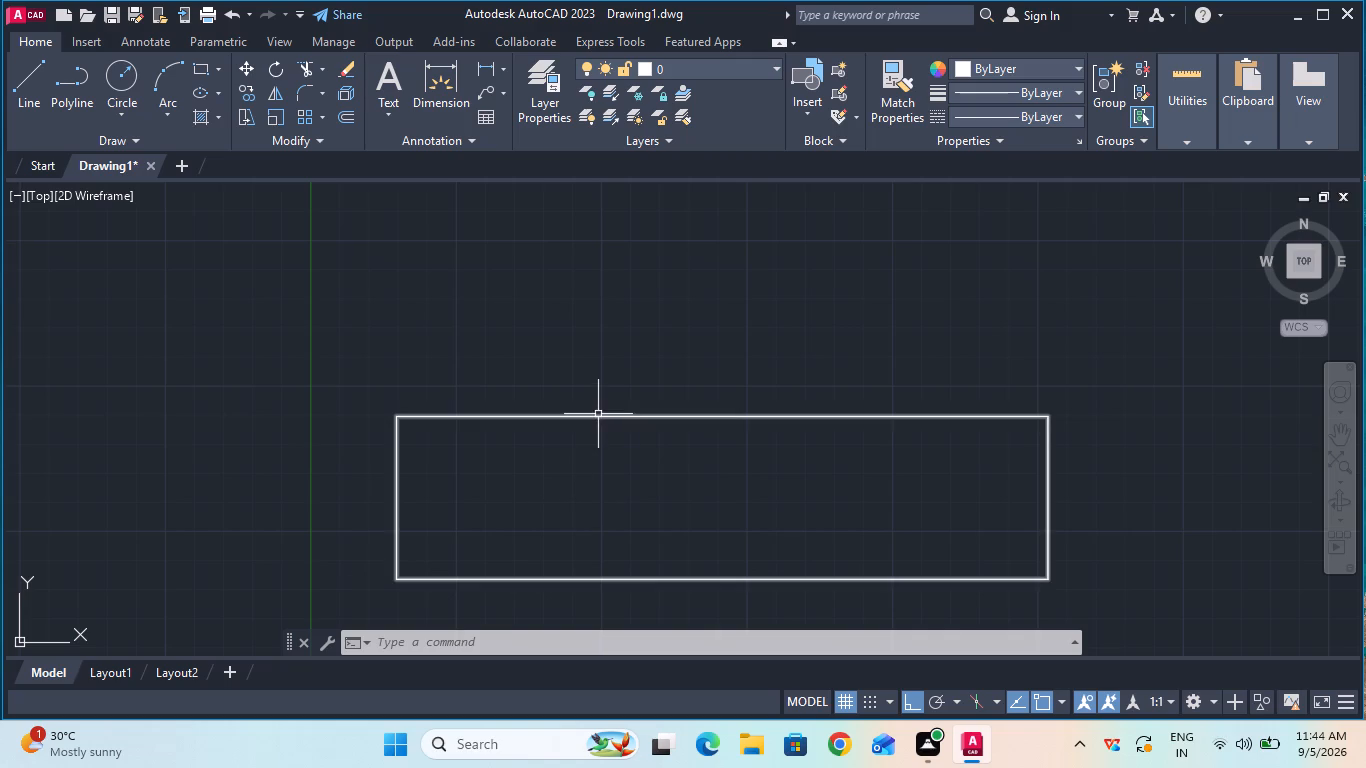
type("cl")
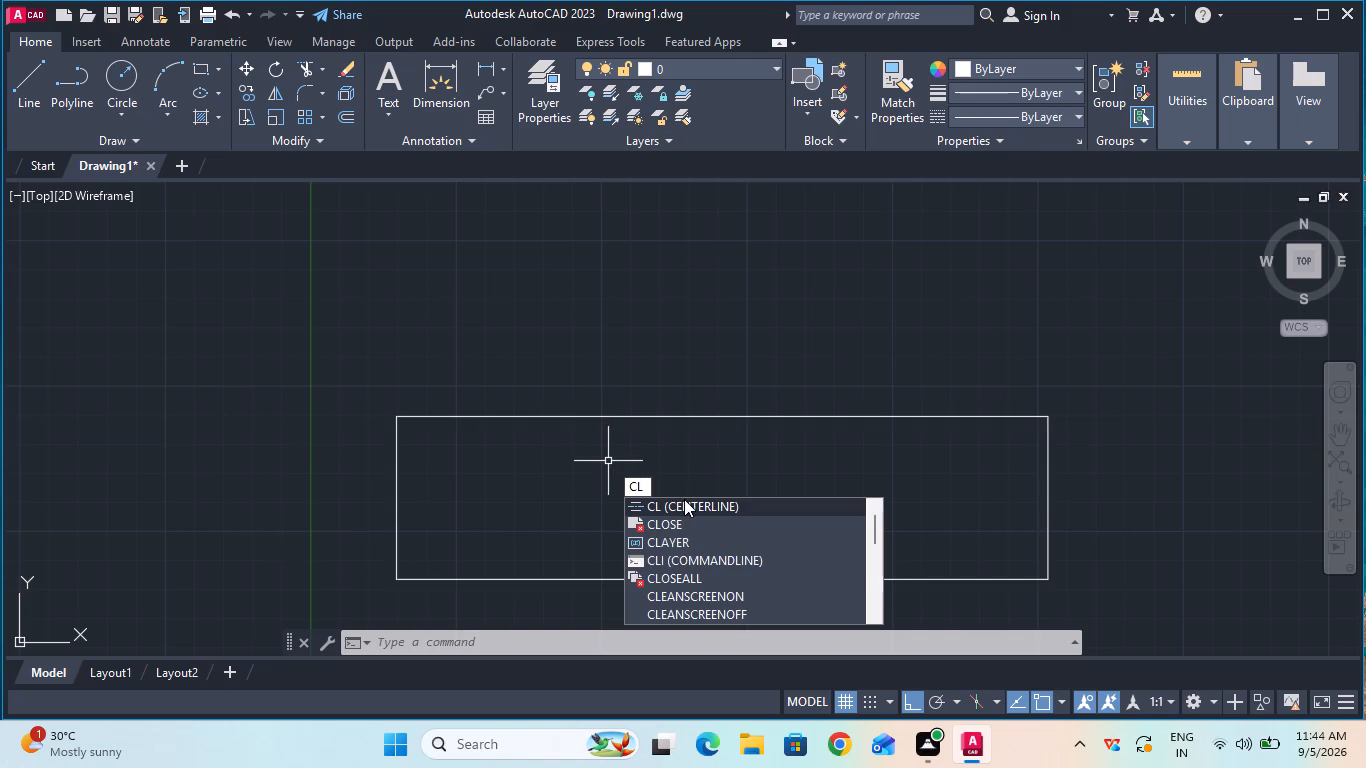
left_click(684, 499)
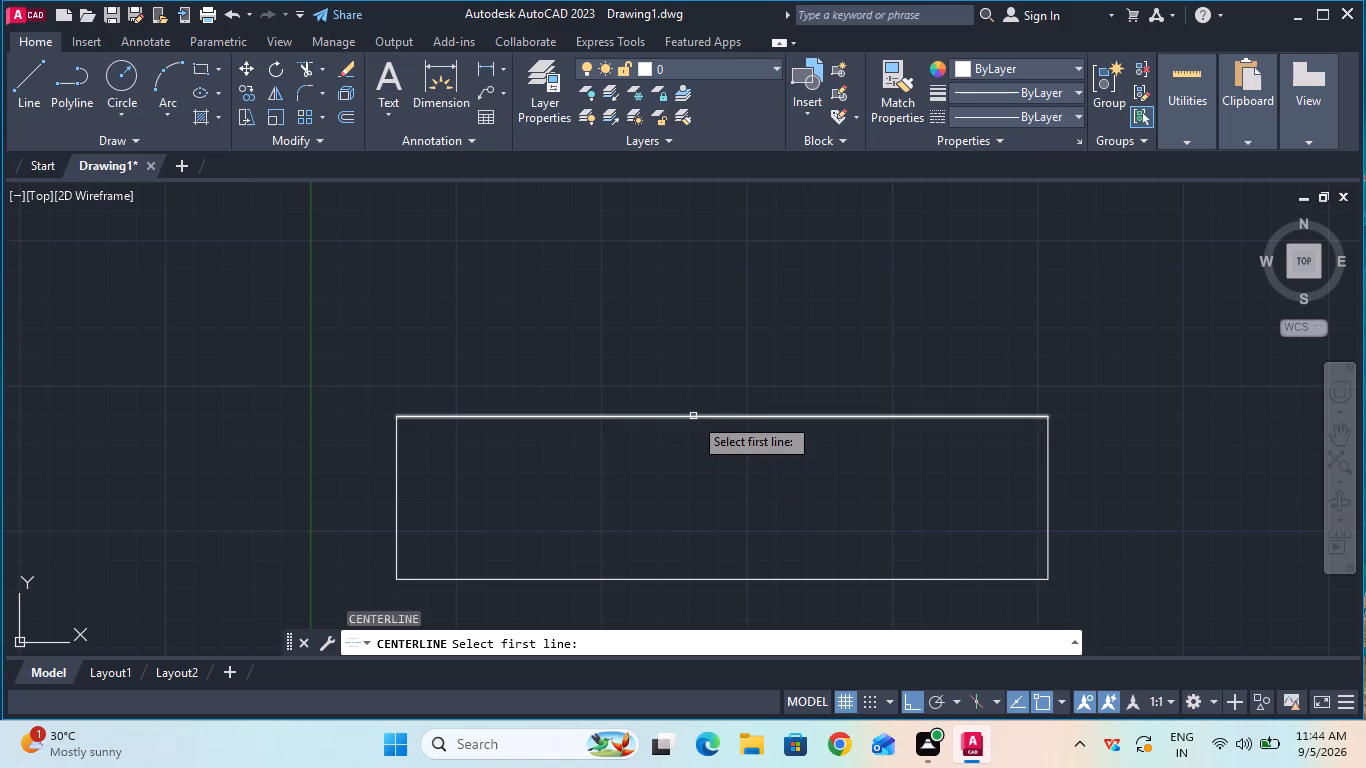
left_click(693, 417)
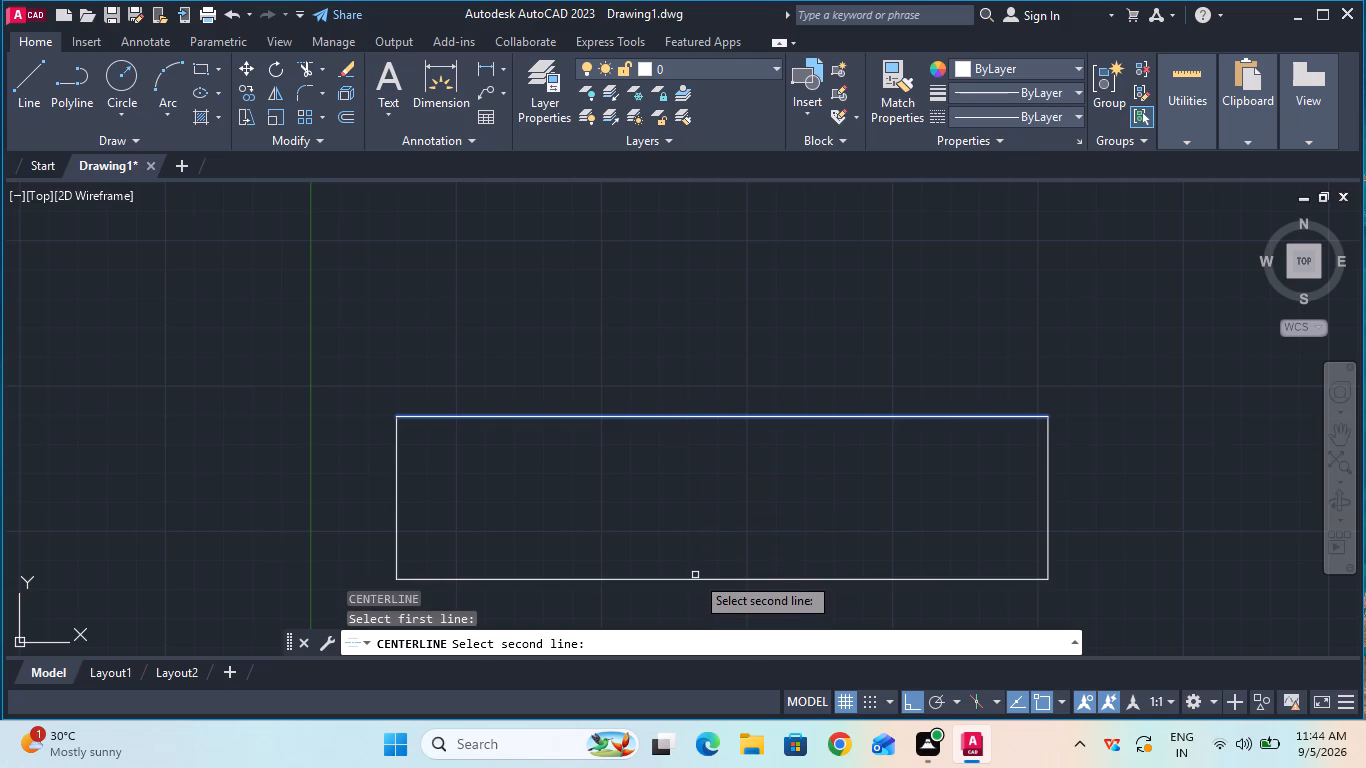
left_click(695, 577)
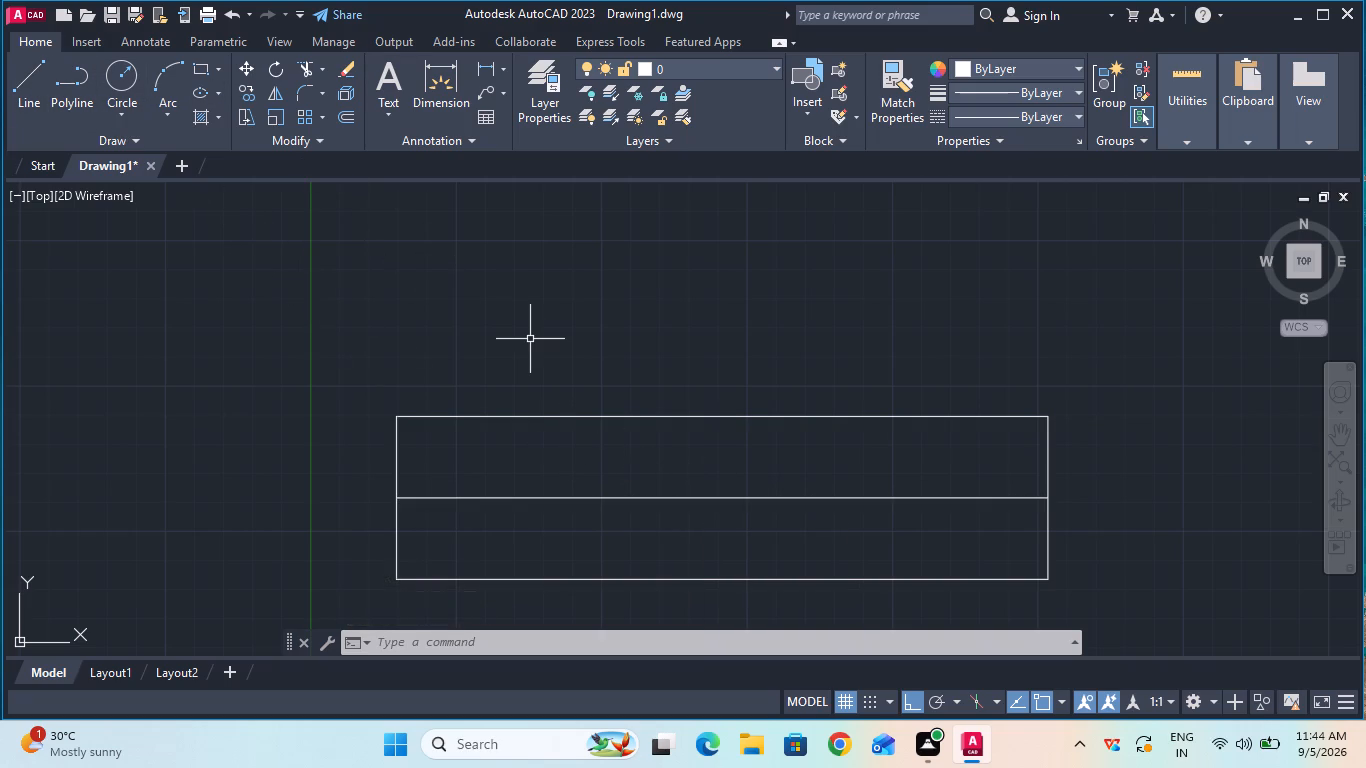
Add a vertical centerline midway between the rectangle's two short vertical sides.
key("c")
key("l")
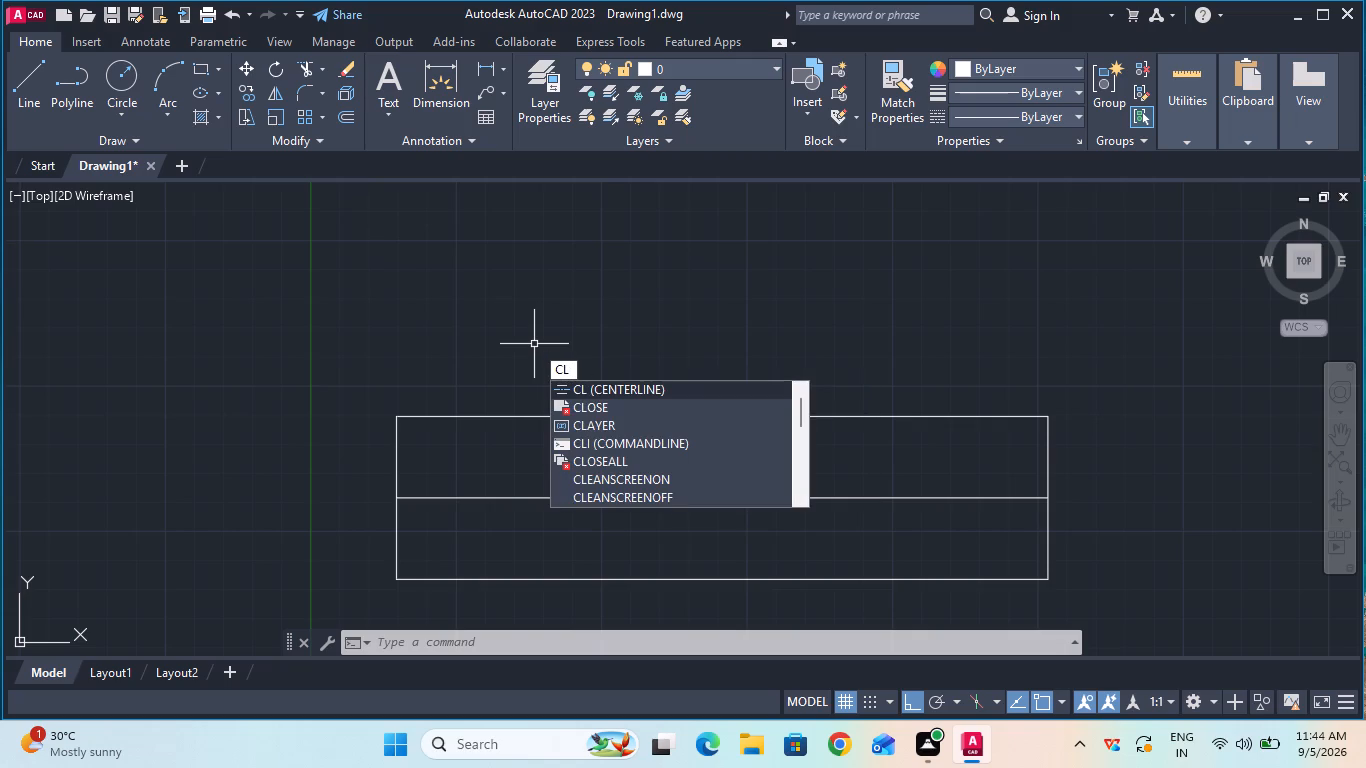
left_click(602, 388)
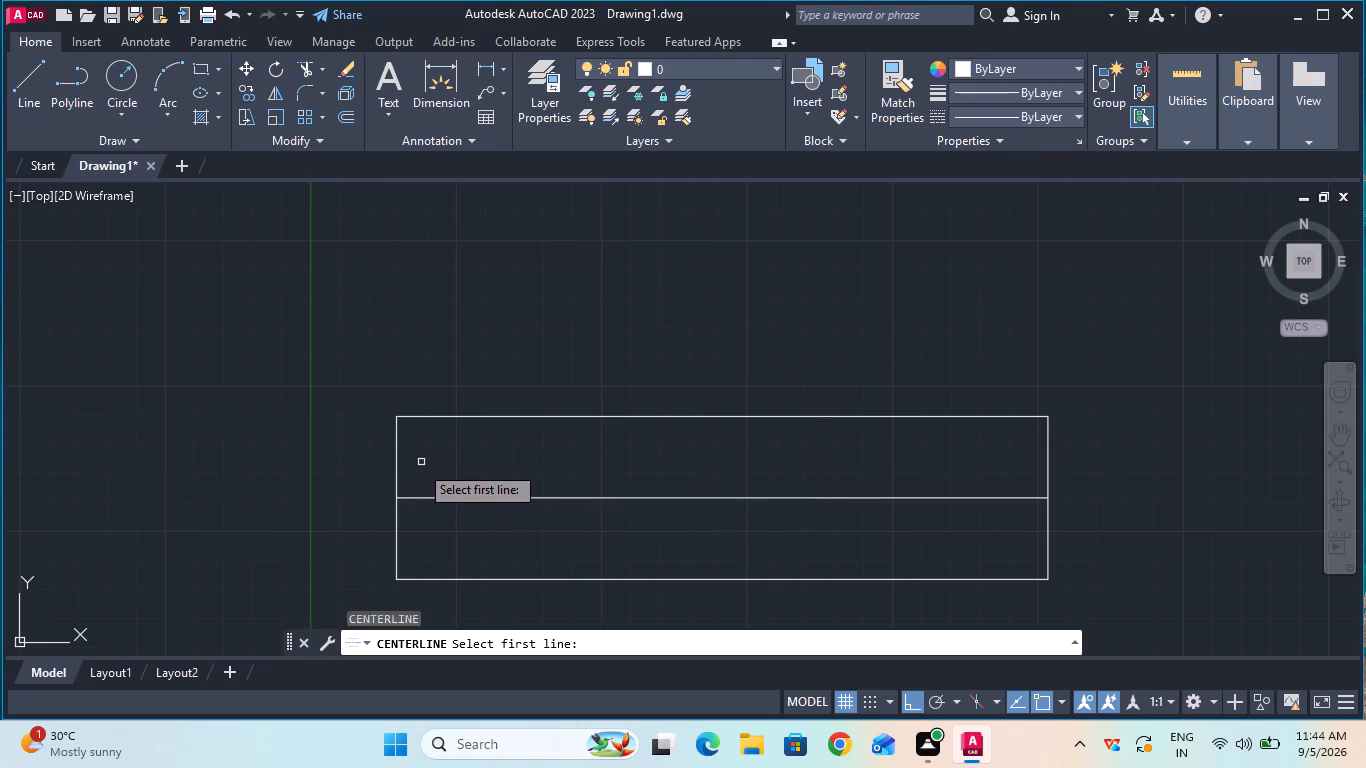
left_click(396, 468)
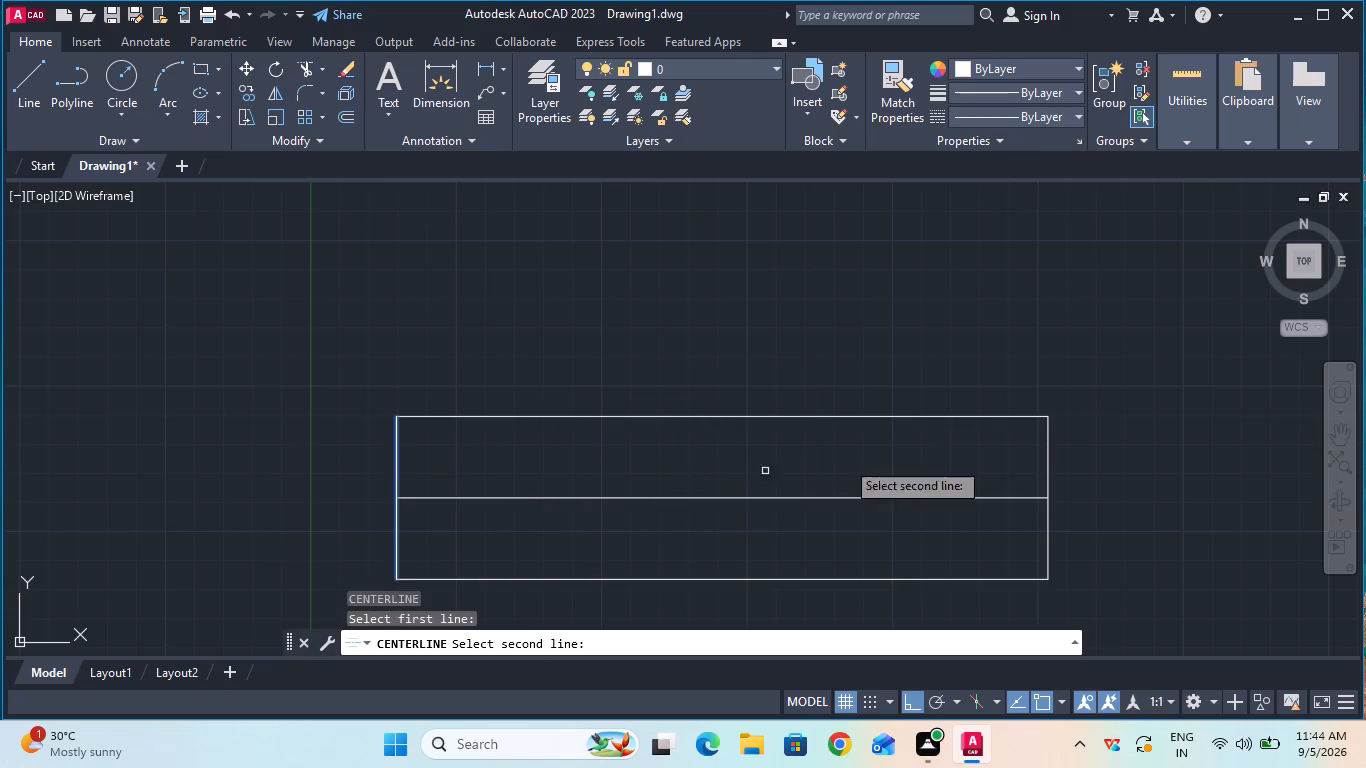
left_click(1048, 478)
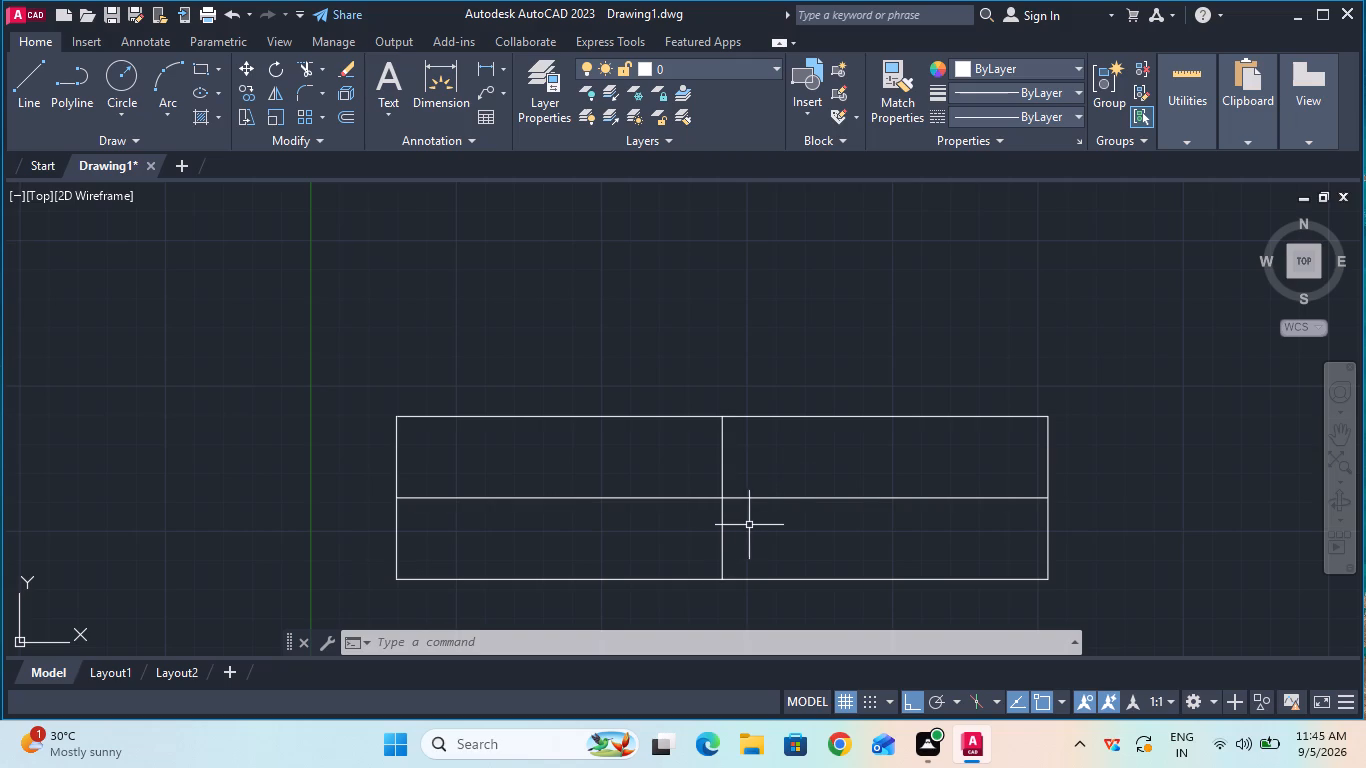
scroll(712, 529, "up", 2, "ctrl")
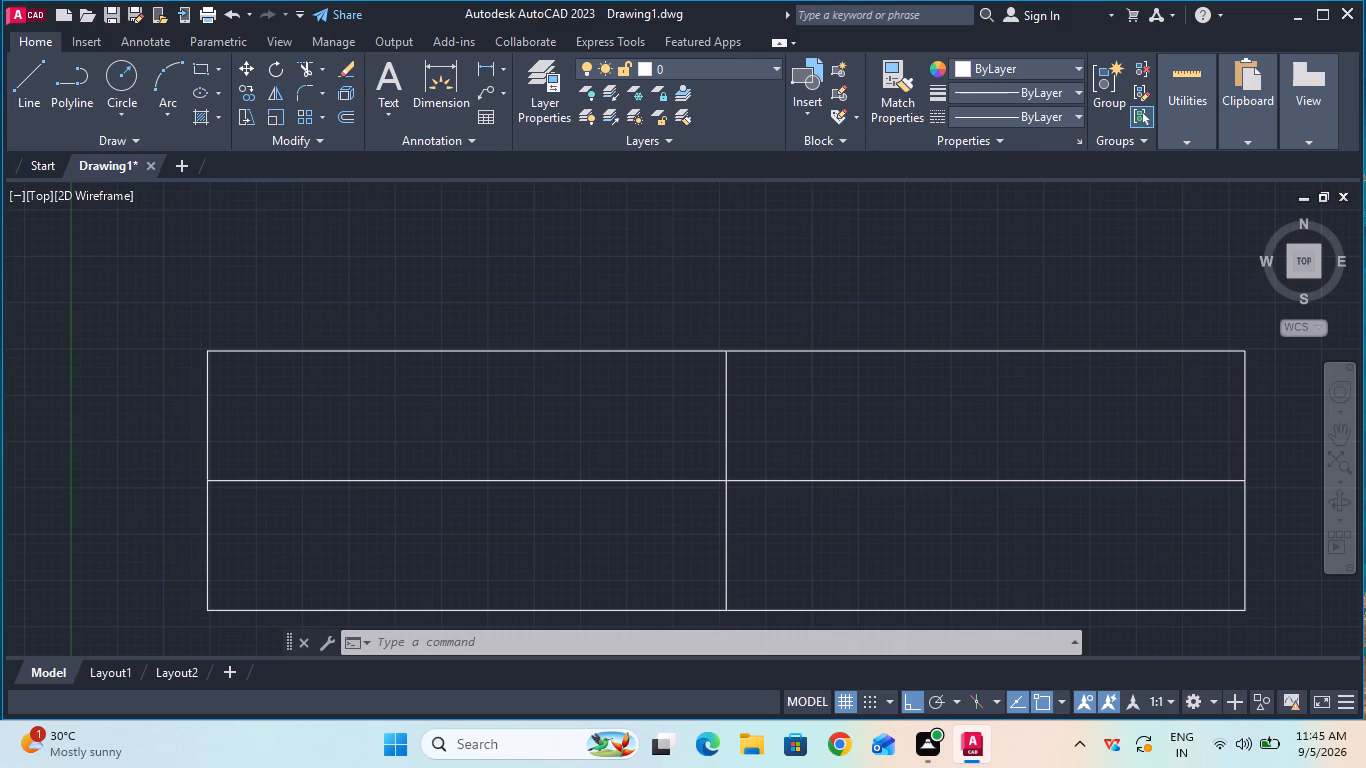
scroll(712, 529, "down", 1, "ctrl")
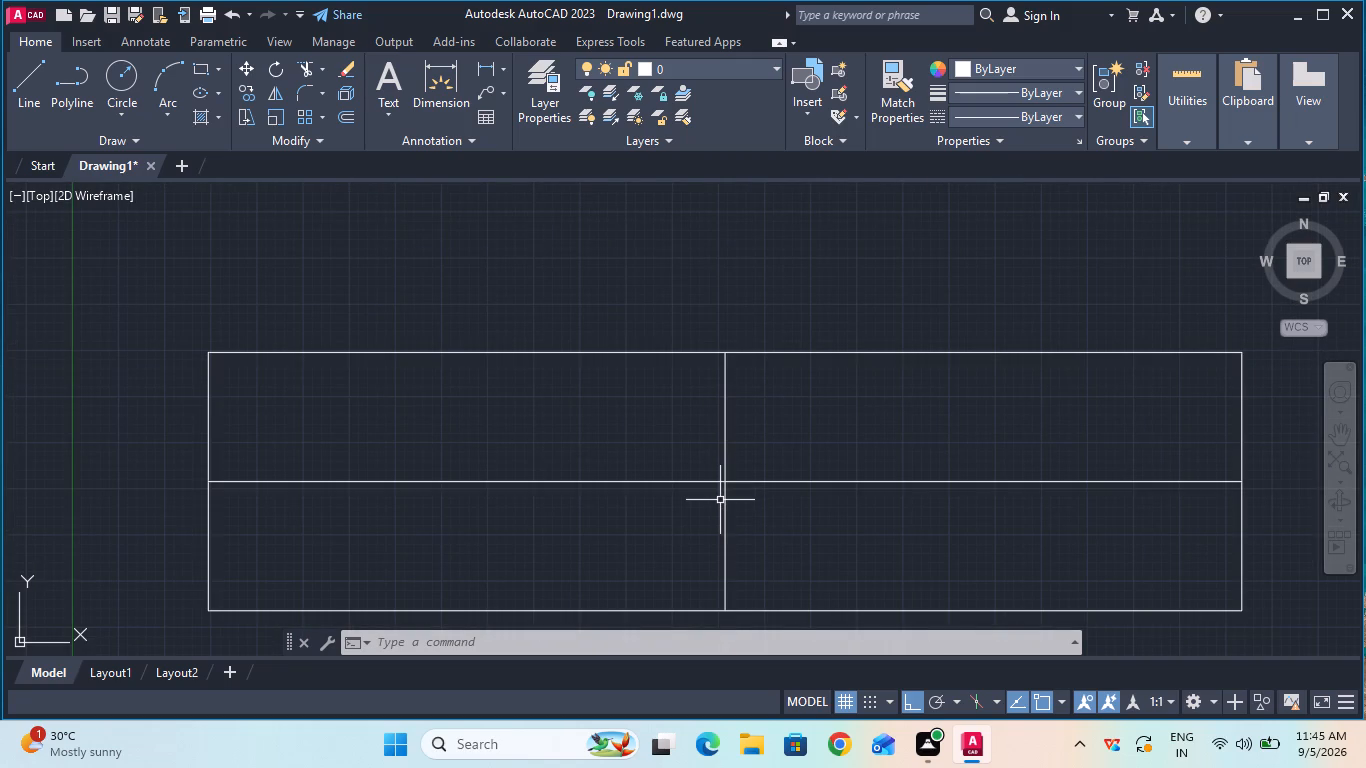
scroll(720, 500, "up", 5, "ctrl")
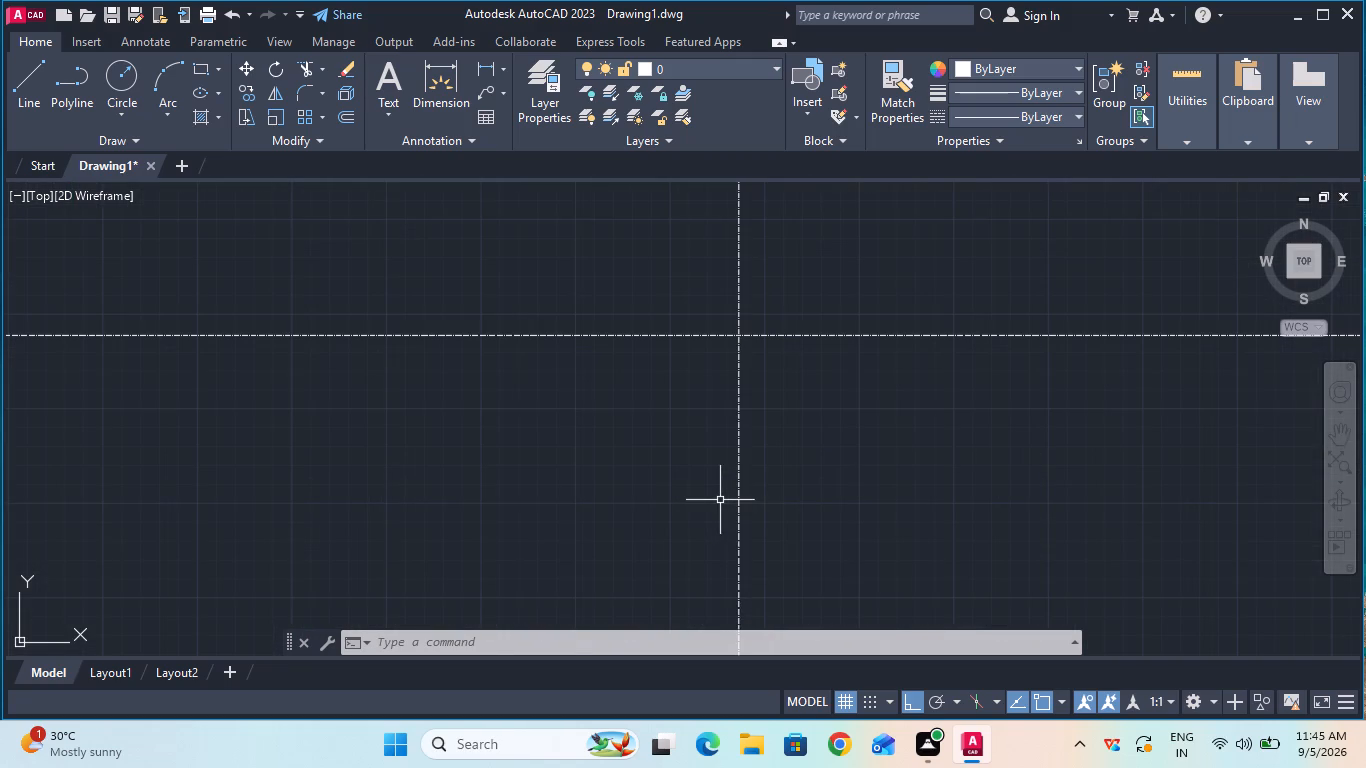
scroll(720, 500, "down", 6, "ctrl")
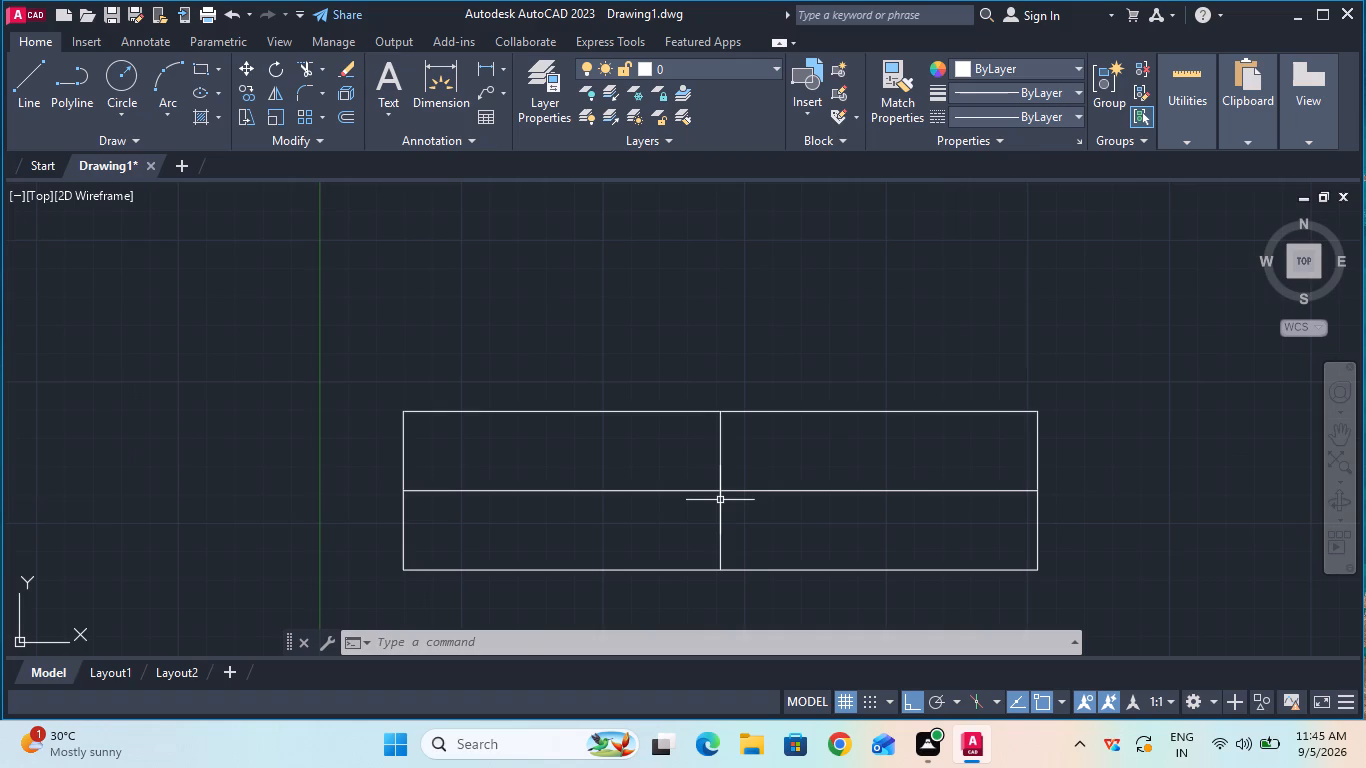
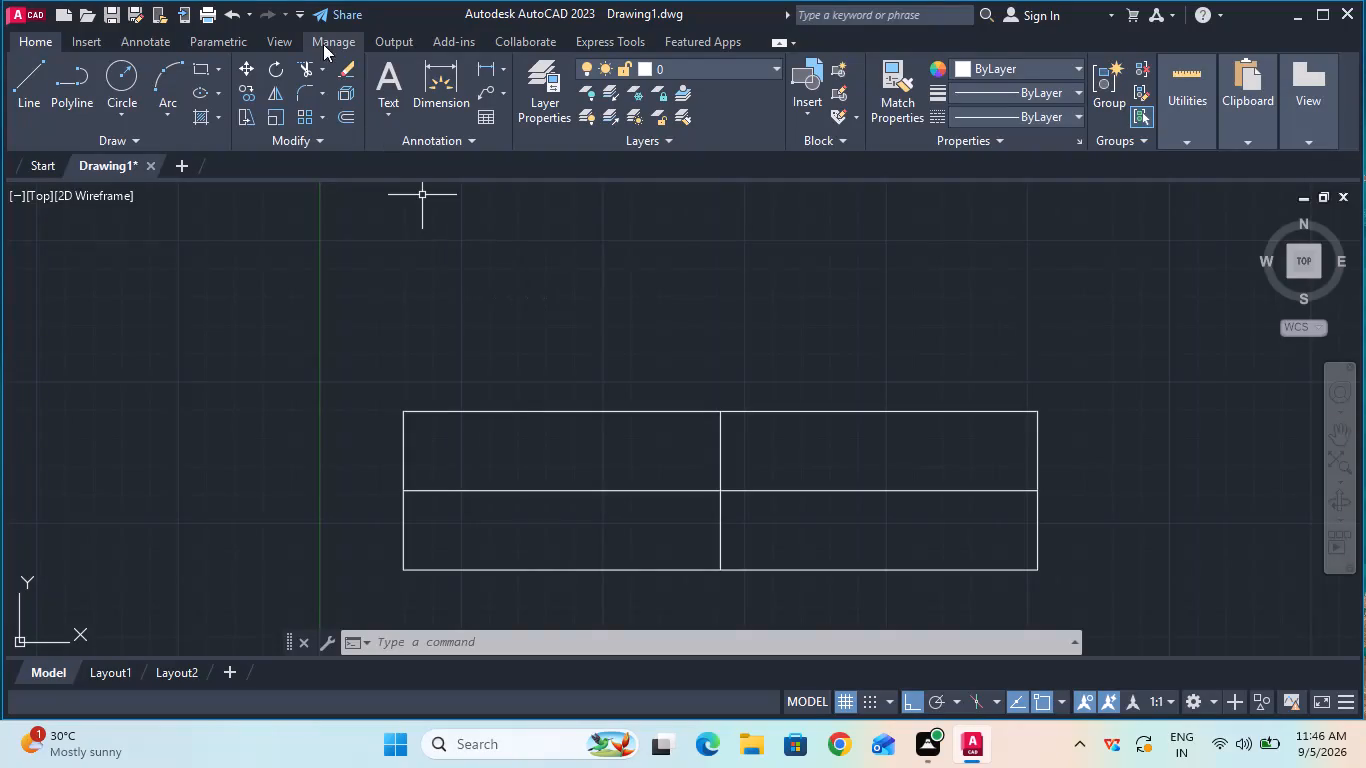
Erase the horizontal centerline inside the rectangle.
left_click(348, 77)
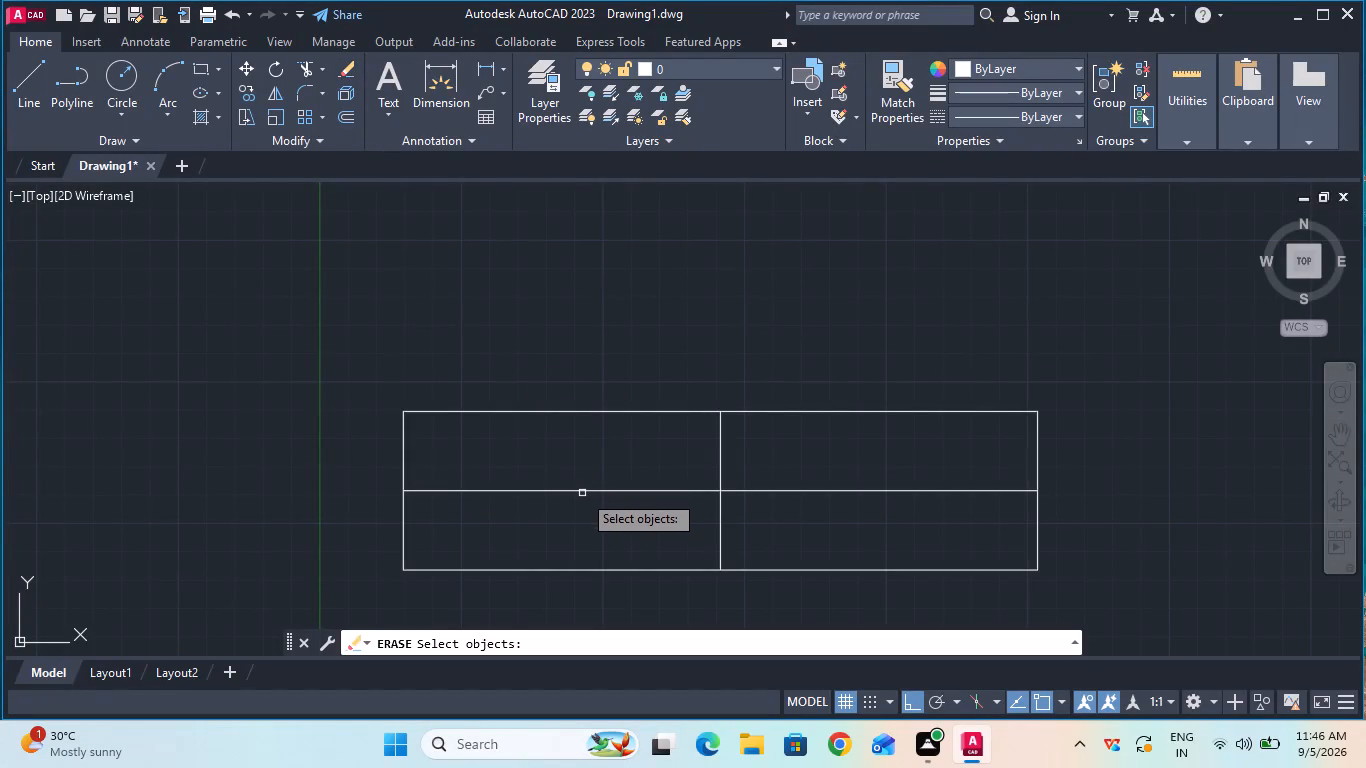
left_click(582, 493)
key("Return")
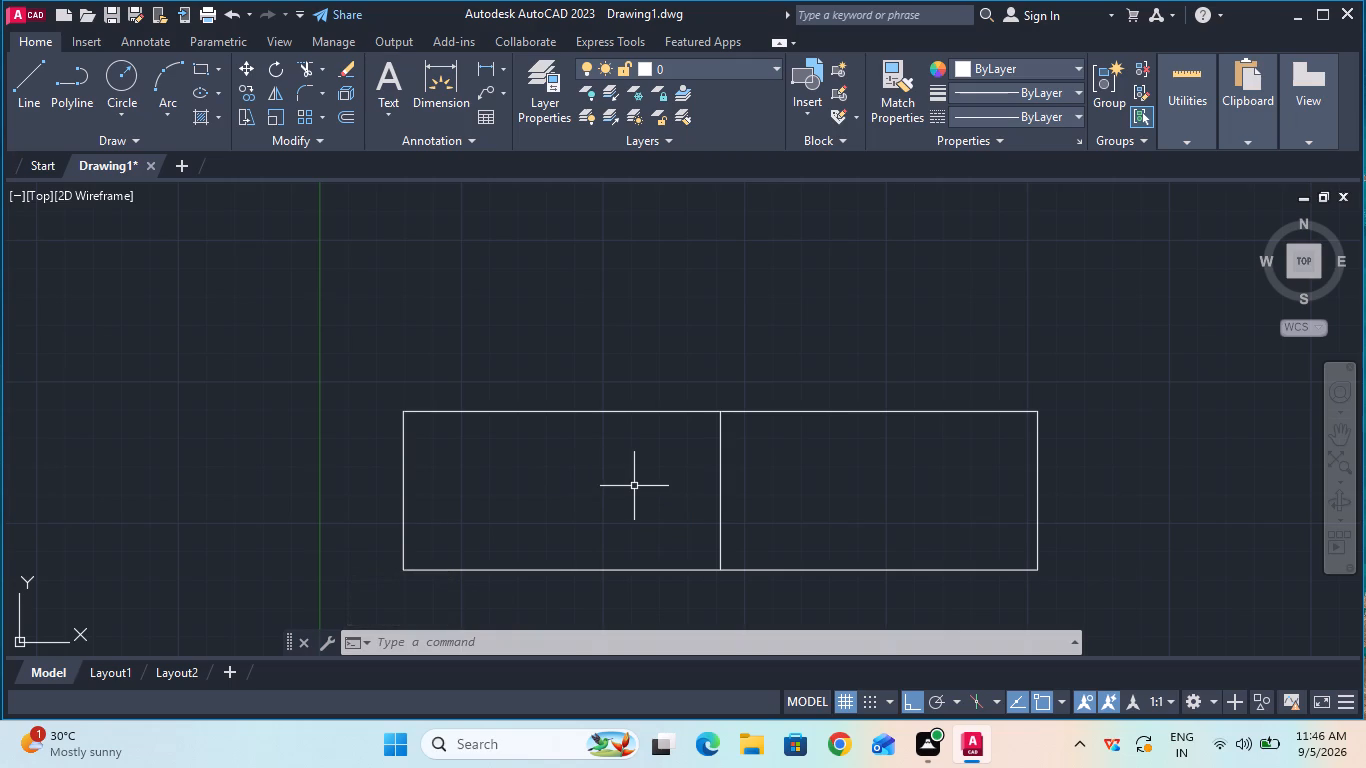
Explode the vertical centerline in the middle of the rectangle.
double_click(722, 508)
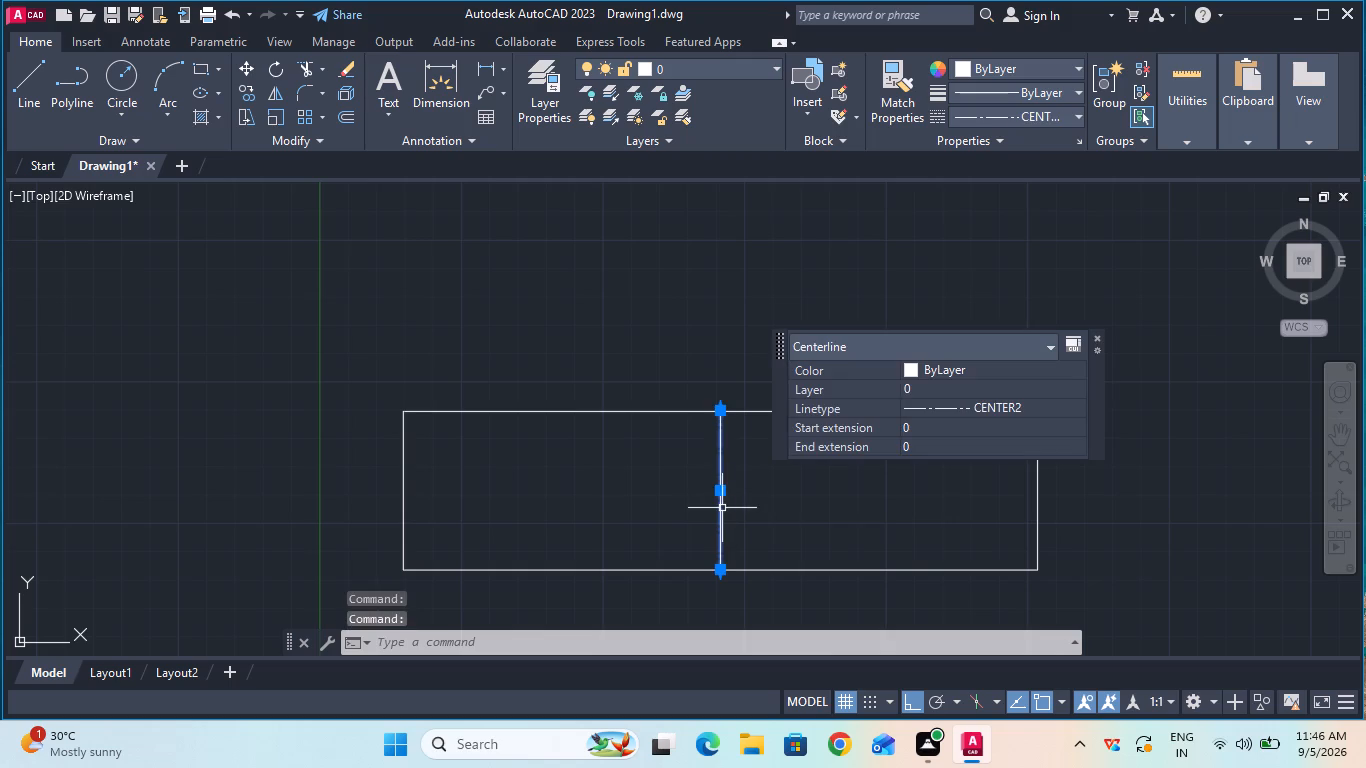
key("e")
key("x")
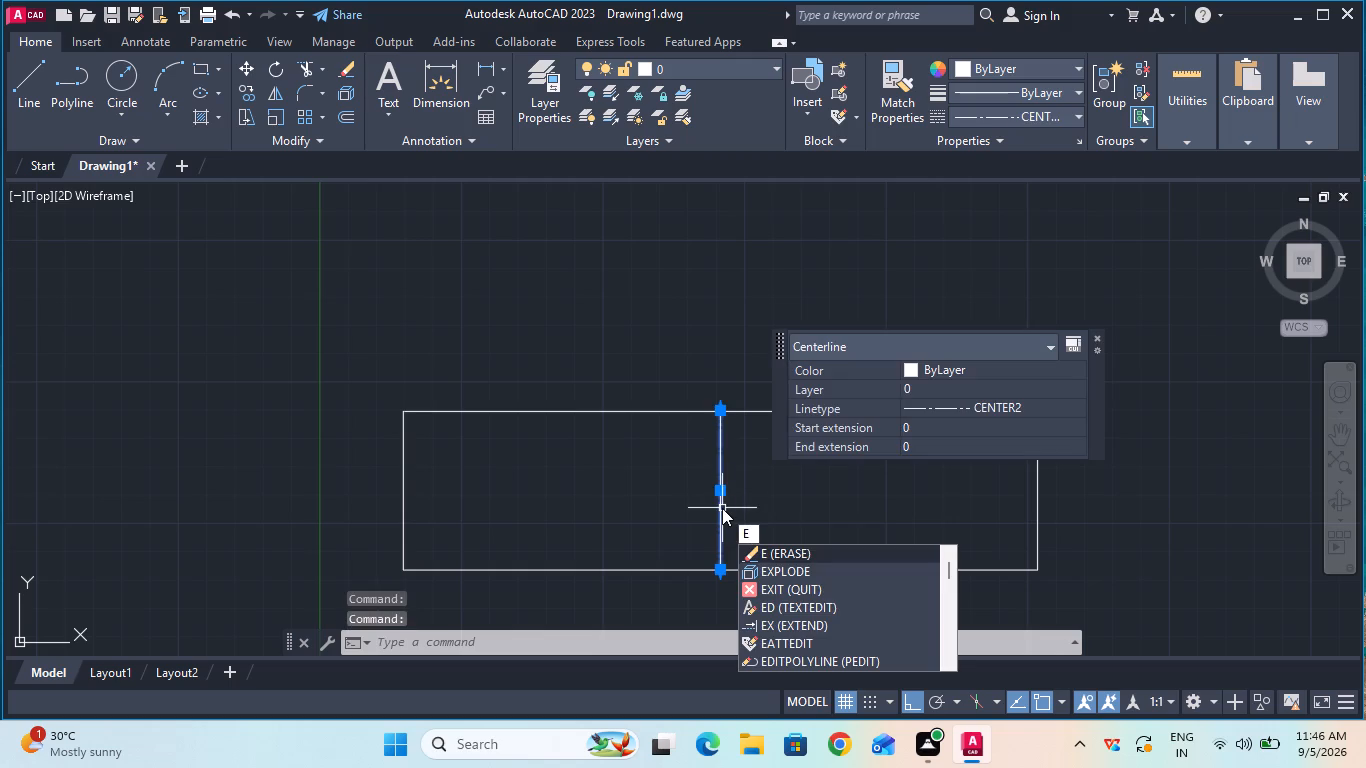
left_click(805, 567)
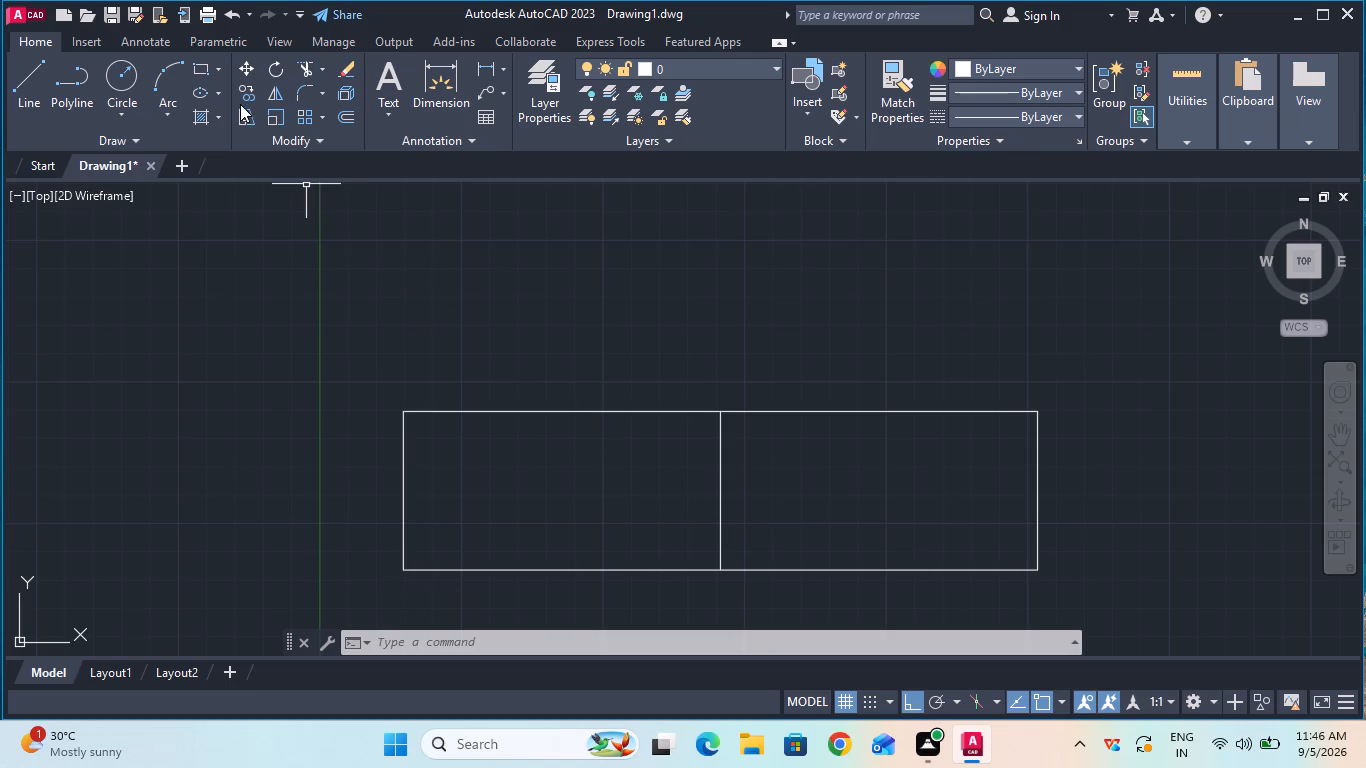
Start an Offset, picking the vertical center line's midpoint as the first point of the offset distance.
left_click(350, 117)
left_click(717, 491)
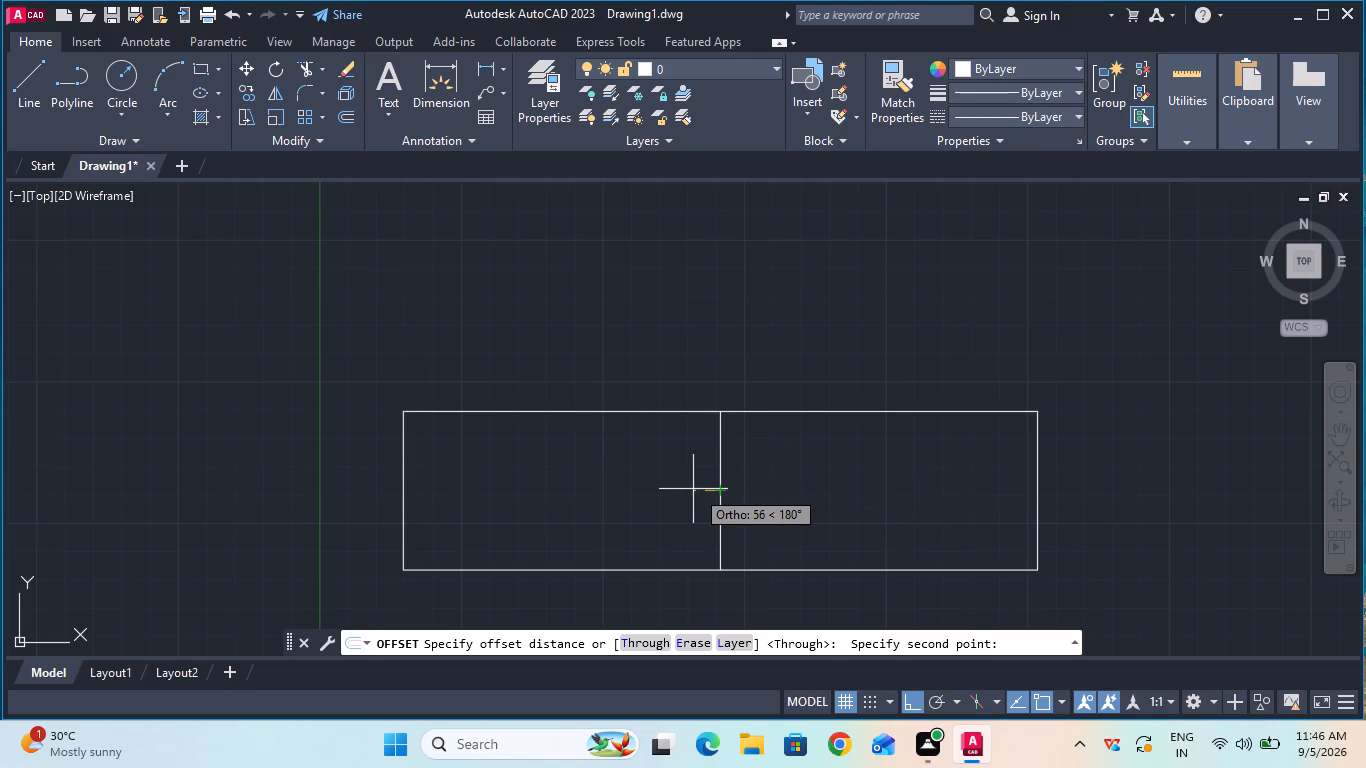
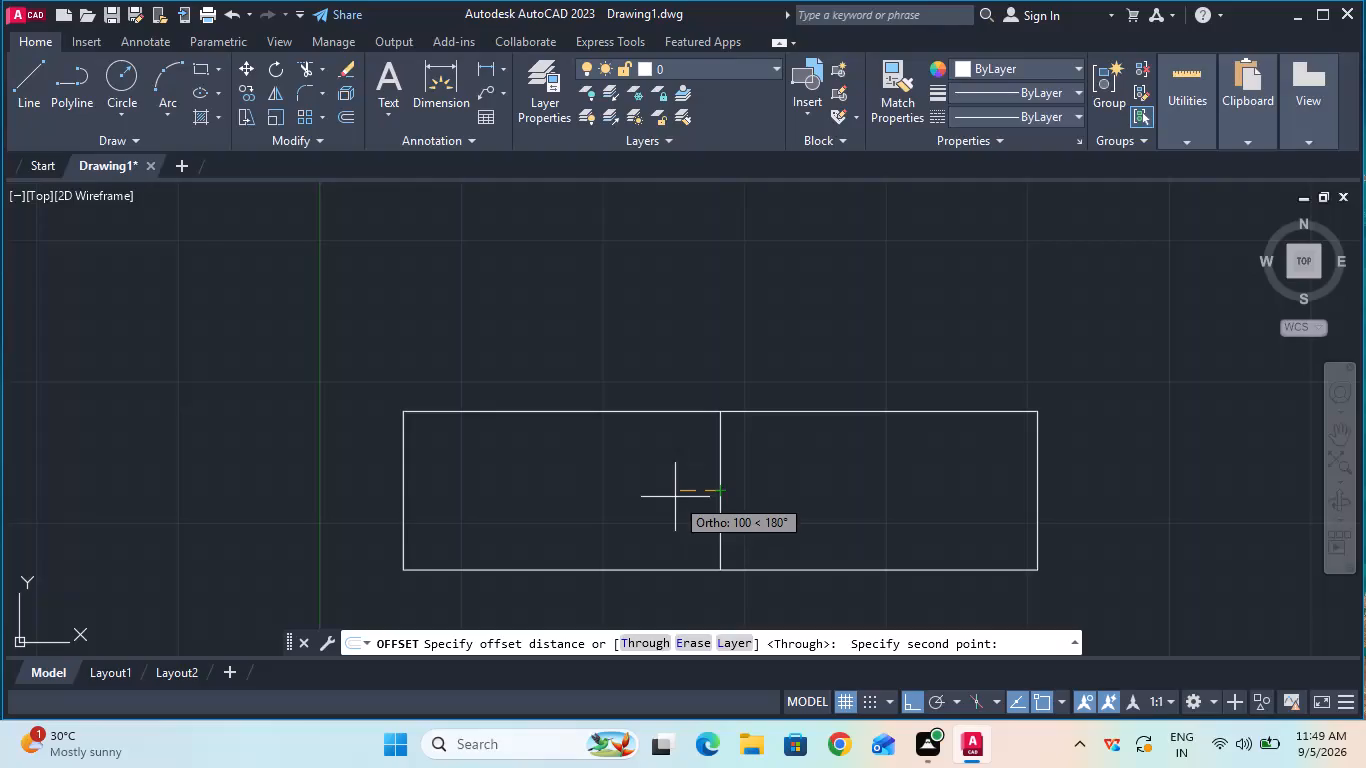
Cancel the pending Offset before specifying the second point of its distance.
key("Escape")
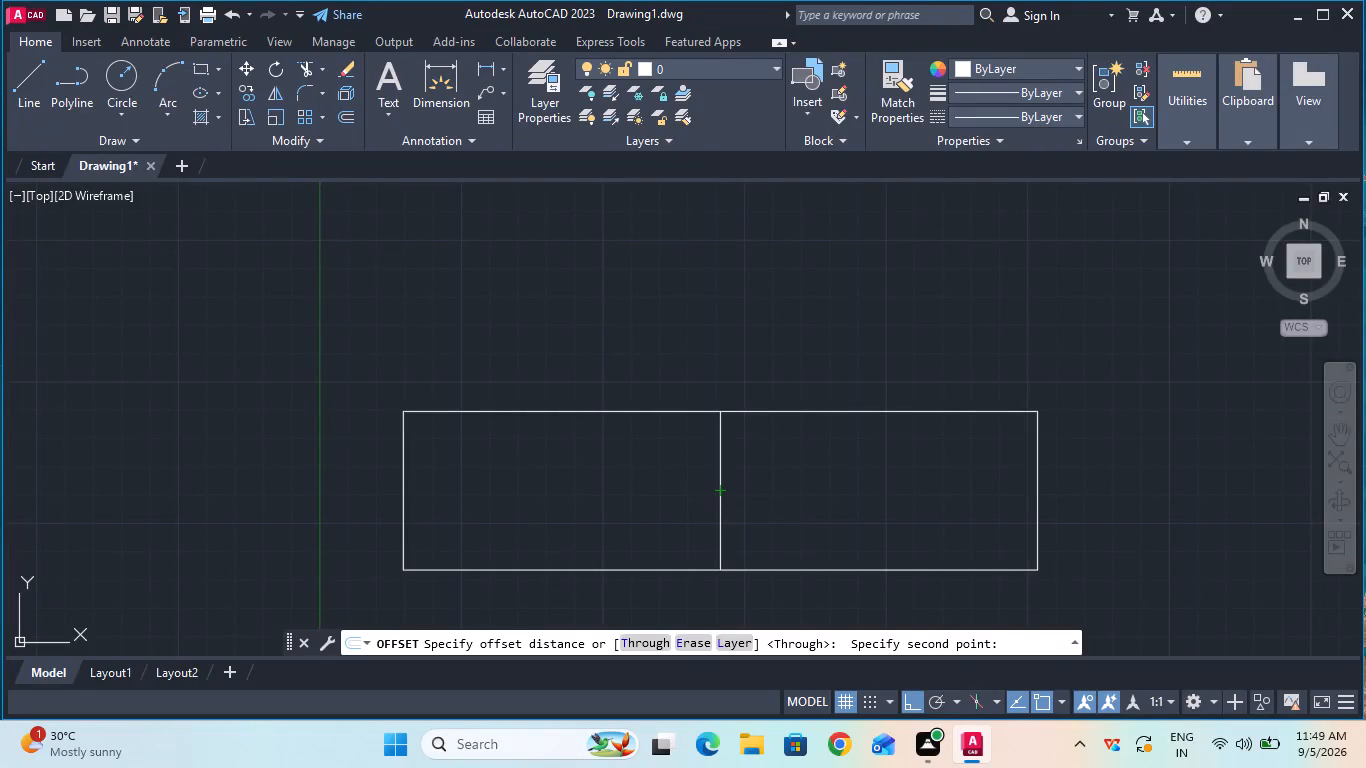
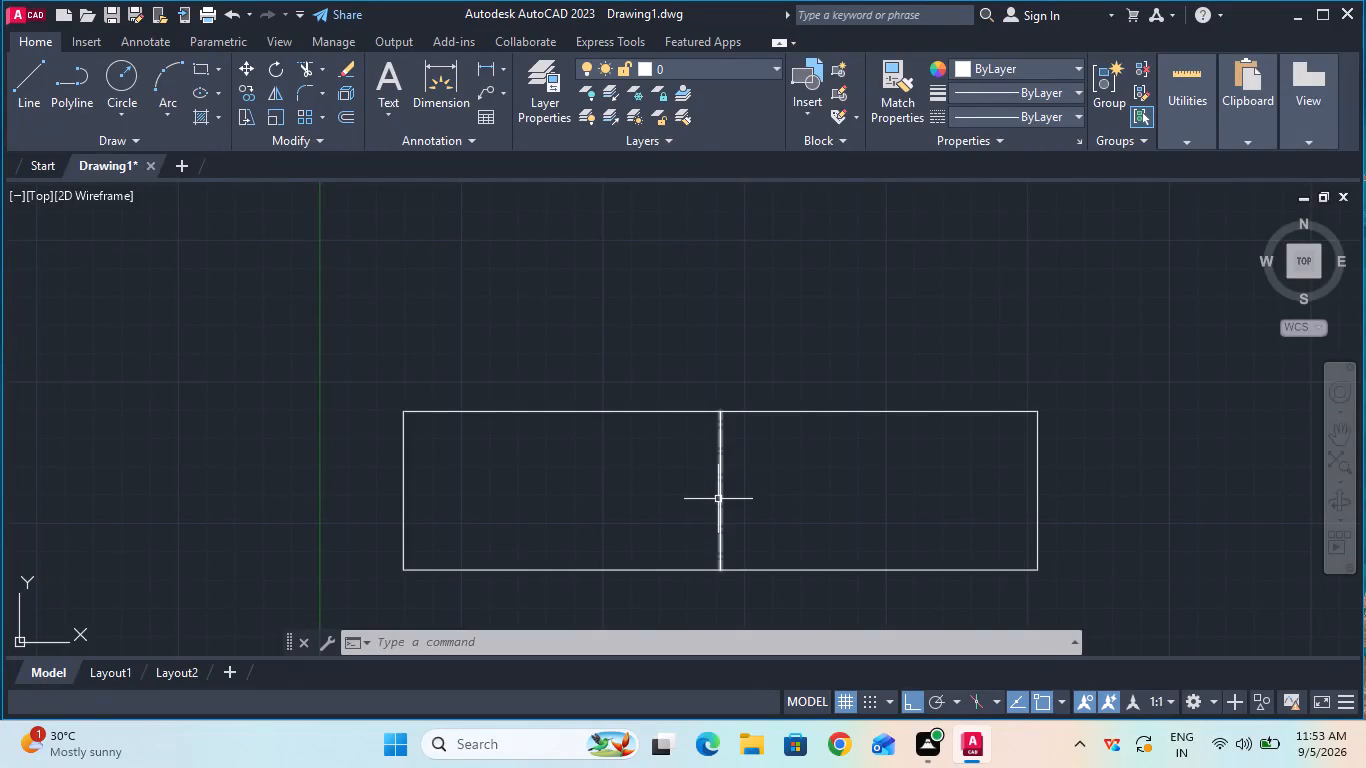
Trim away the vertical centerline inside the rectangle.
left_click(718, 499)
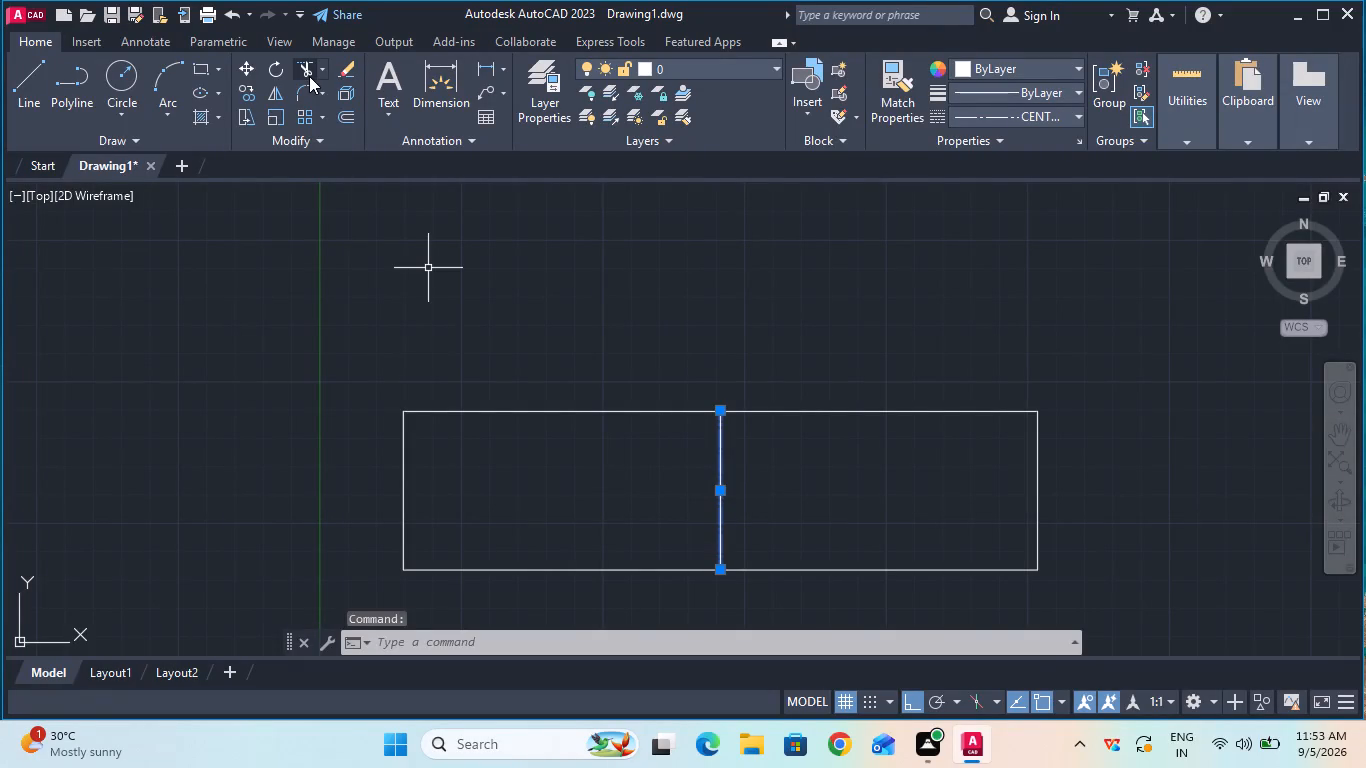
left_click(309, 76)
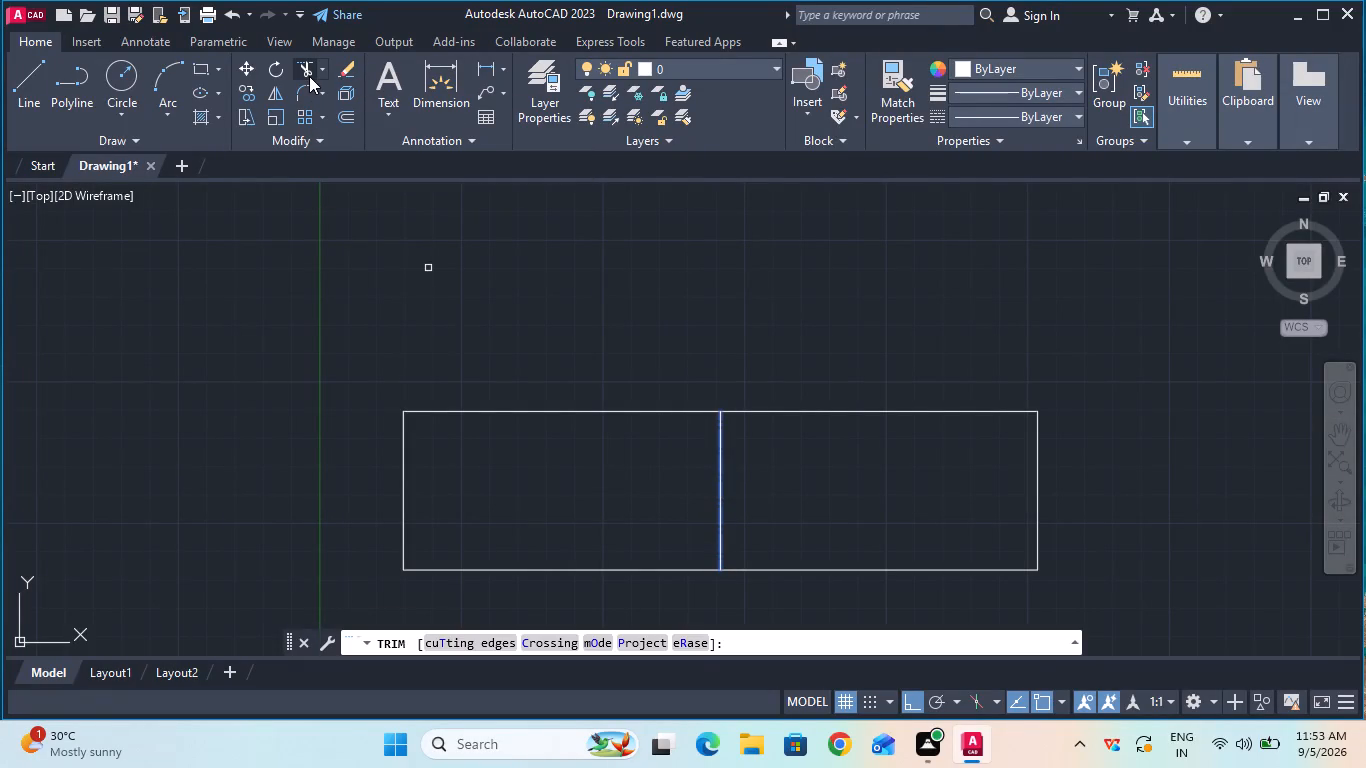
left_click(309, 76)
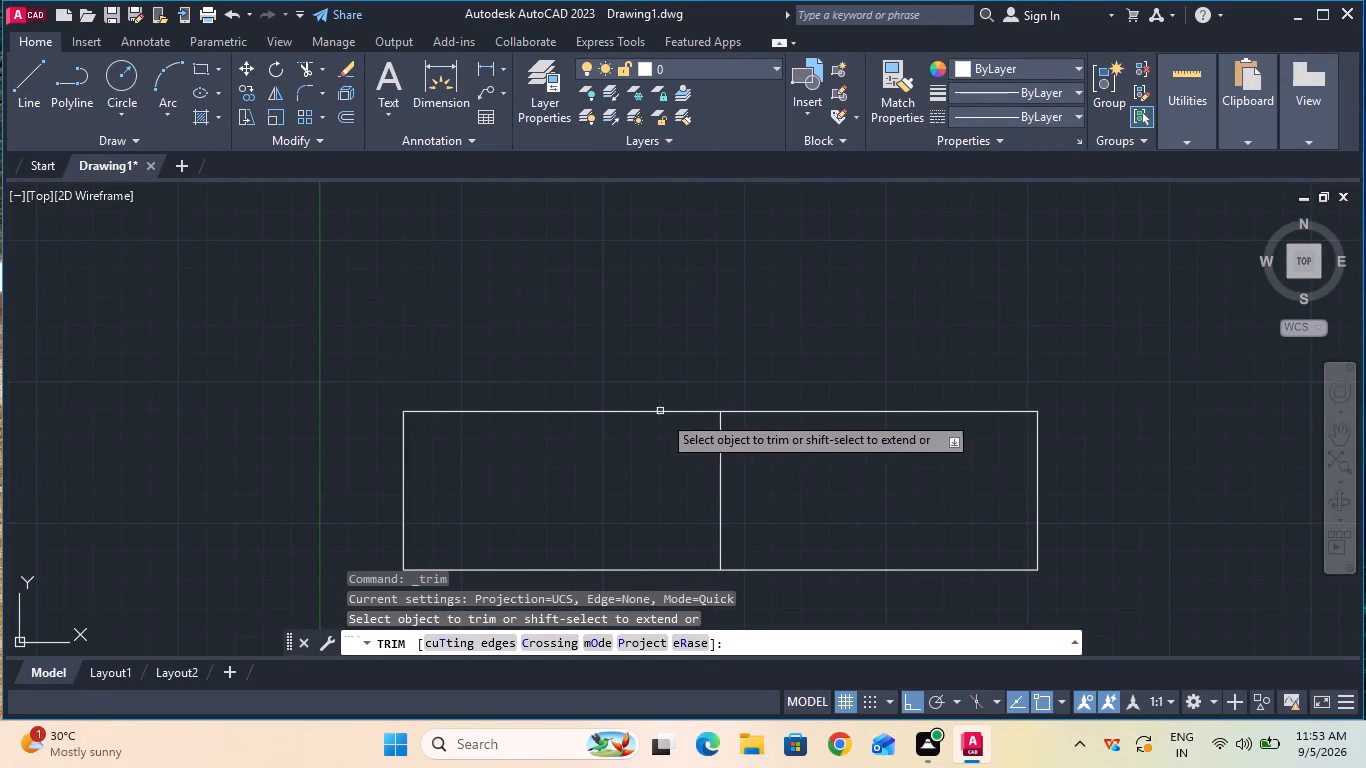
left_click(718, 459)
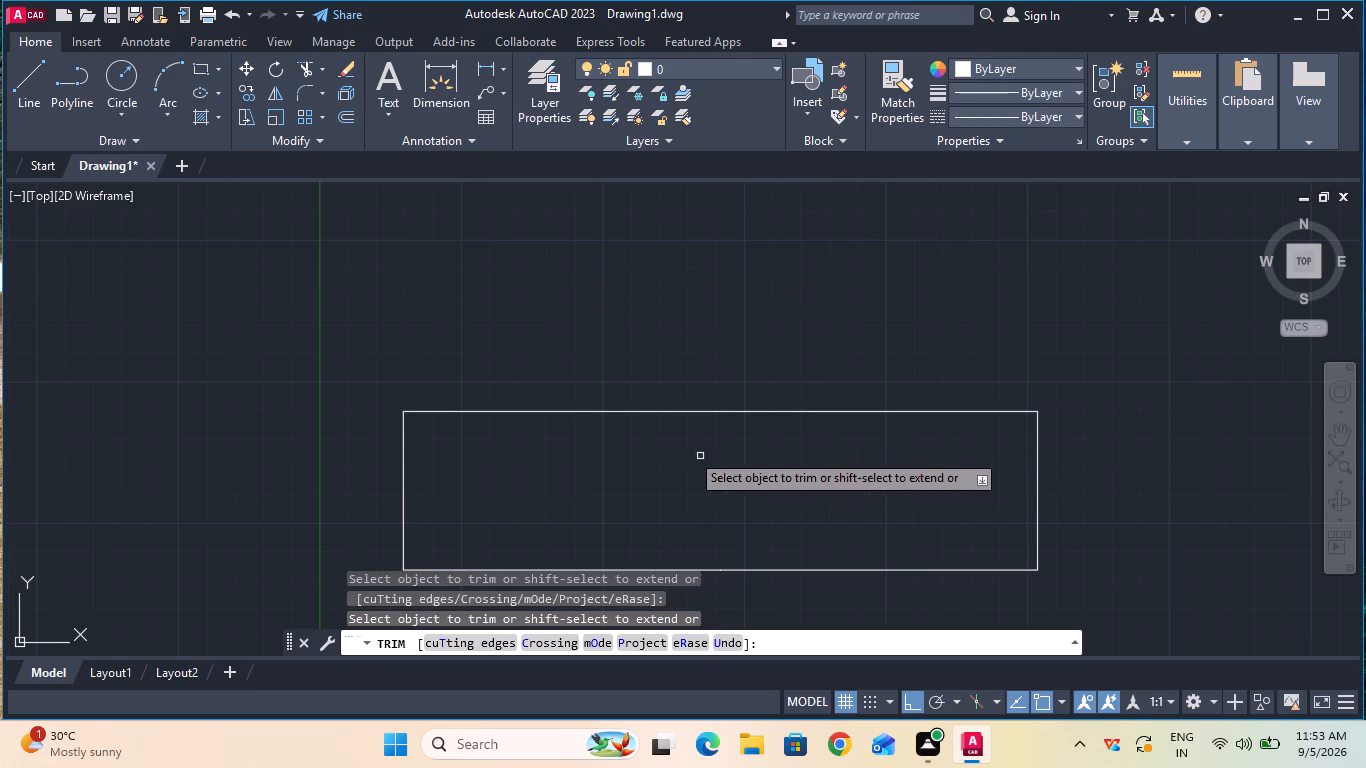
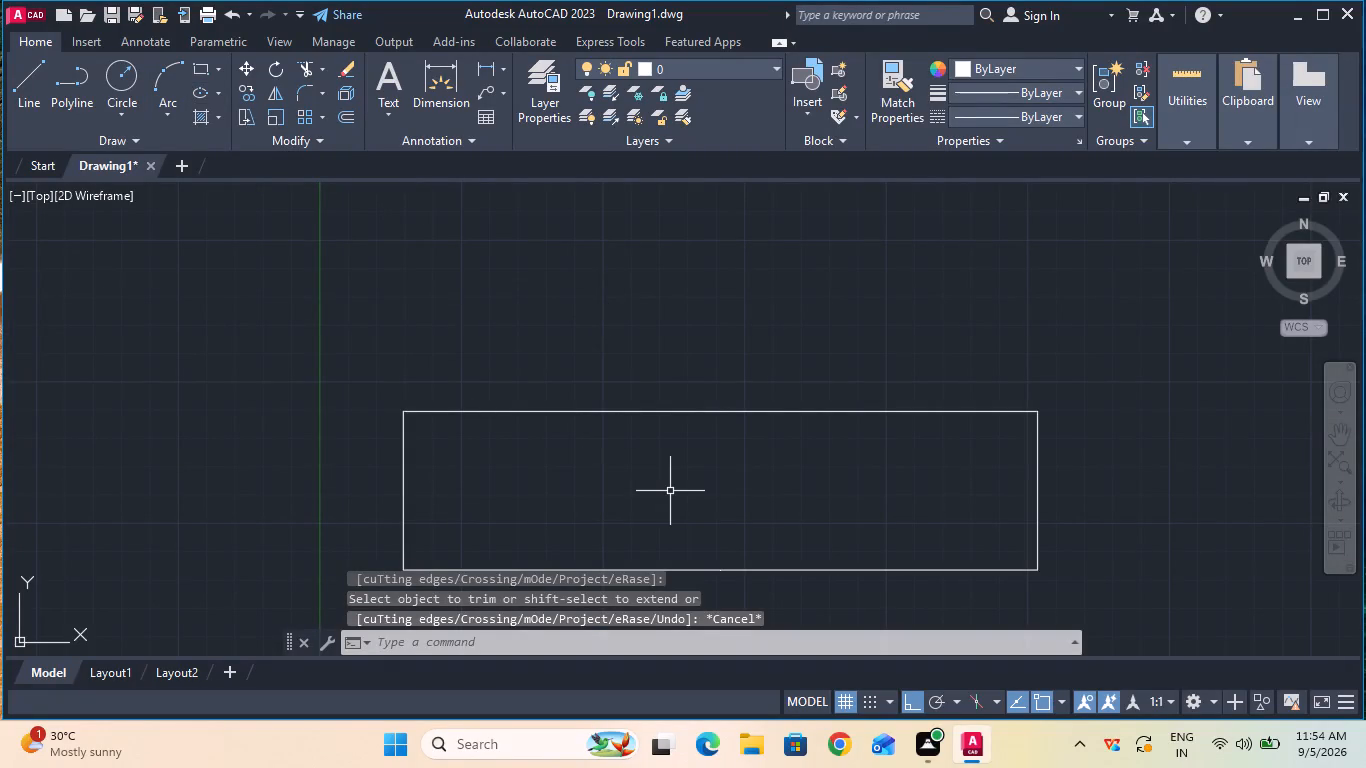
Add a vertical centerline midway between the rectangle's two short sides using the Centerline command.
type("cl")
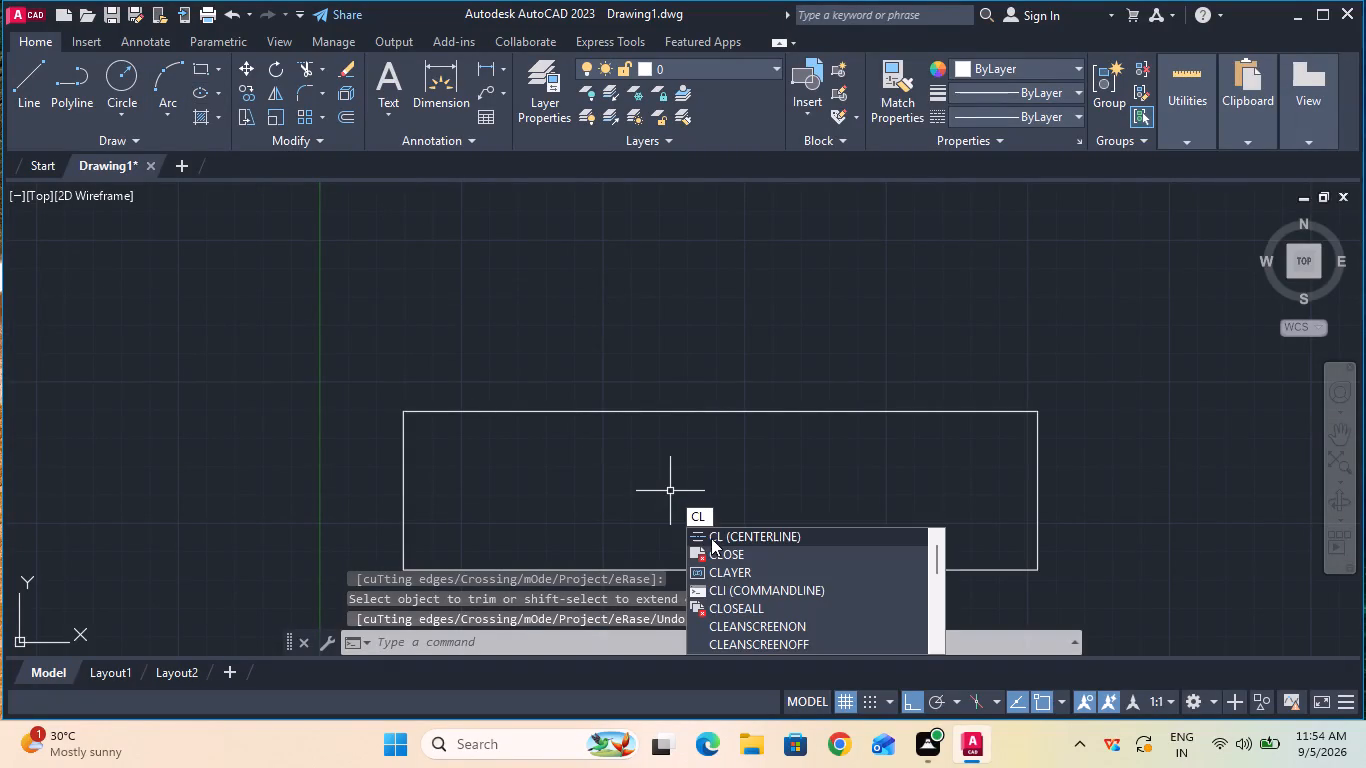
left_click(711, 534)
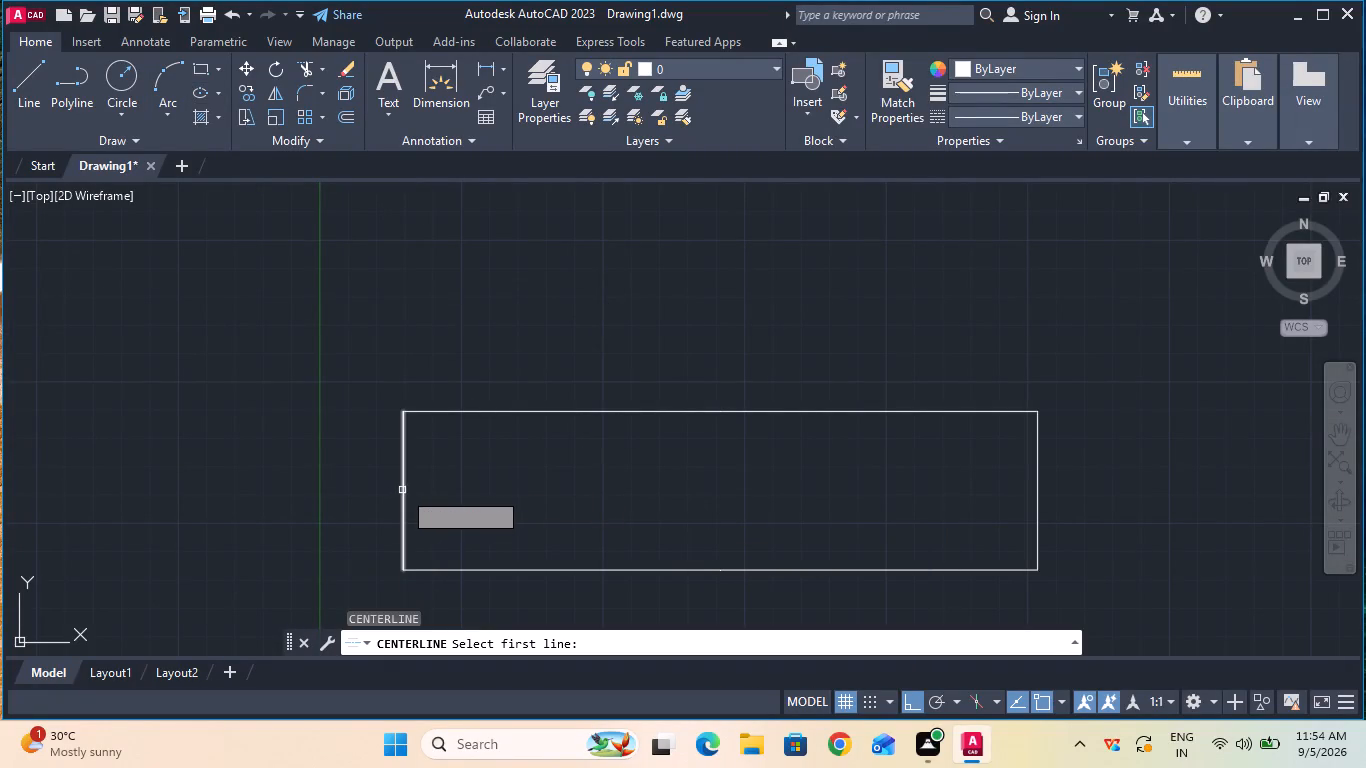
left_click(403, 490)
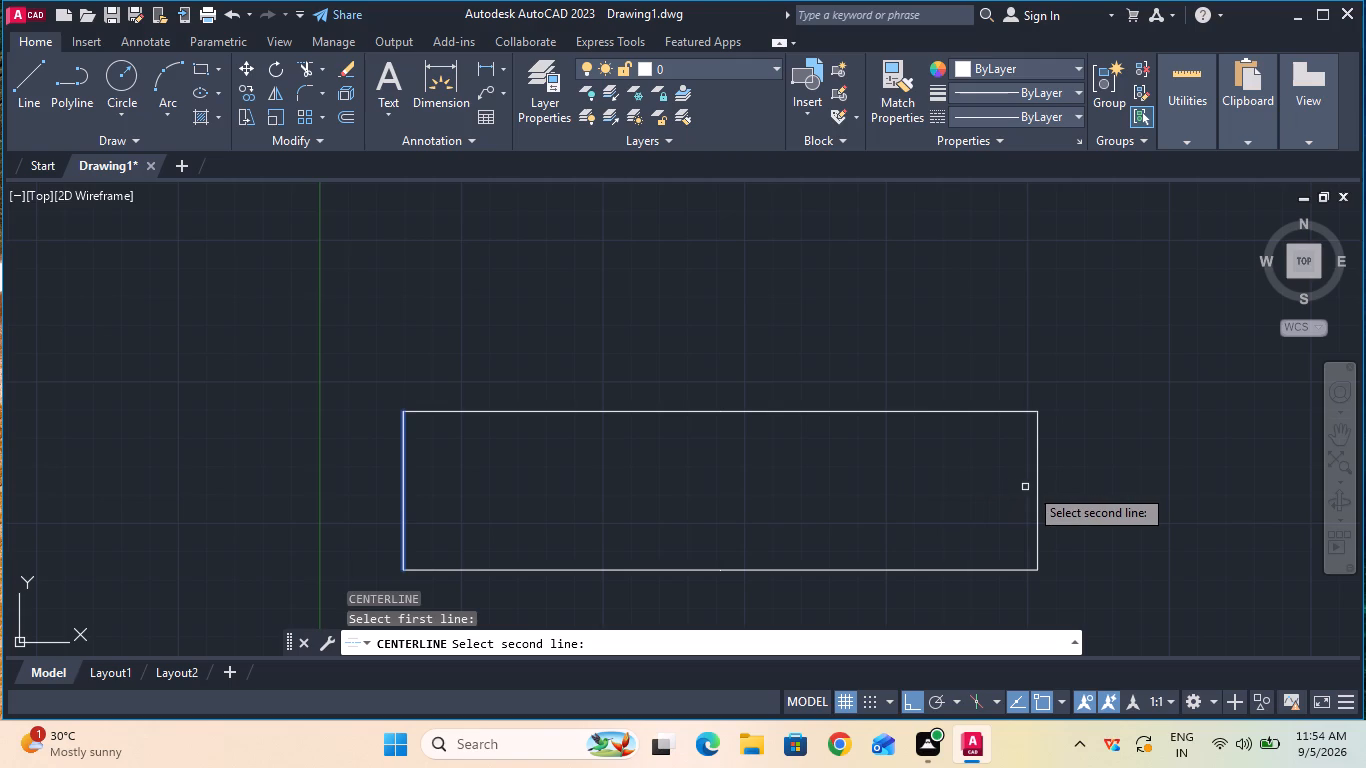
left_click(1038, 487)
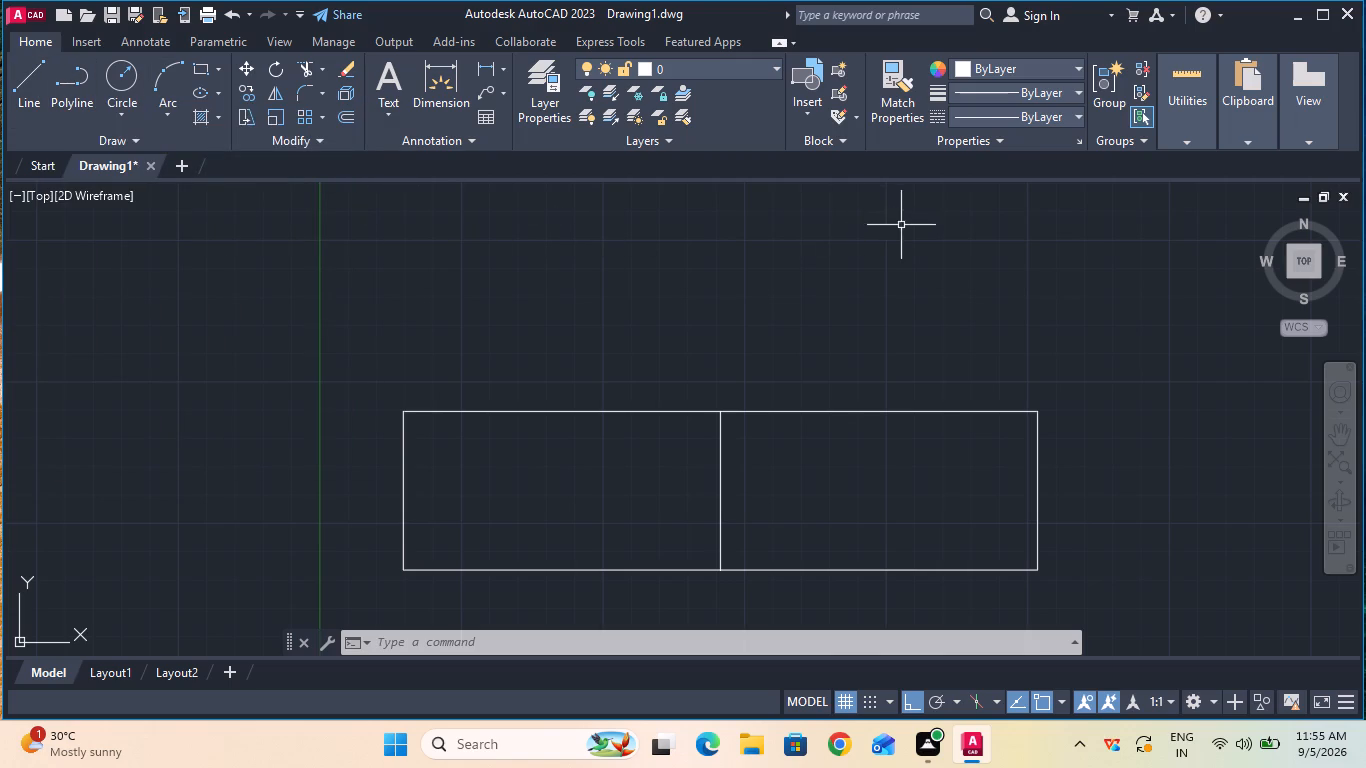
Set the current linetype to CENTER with no objects selected.
left_click(1014, 116)
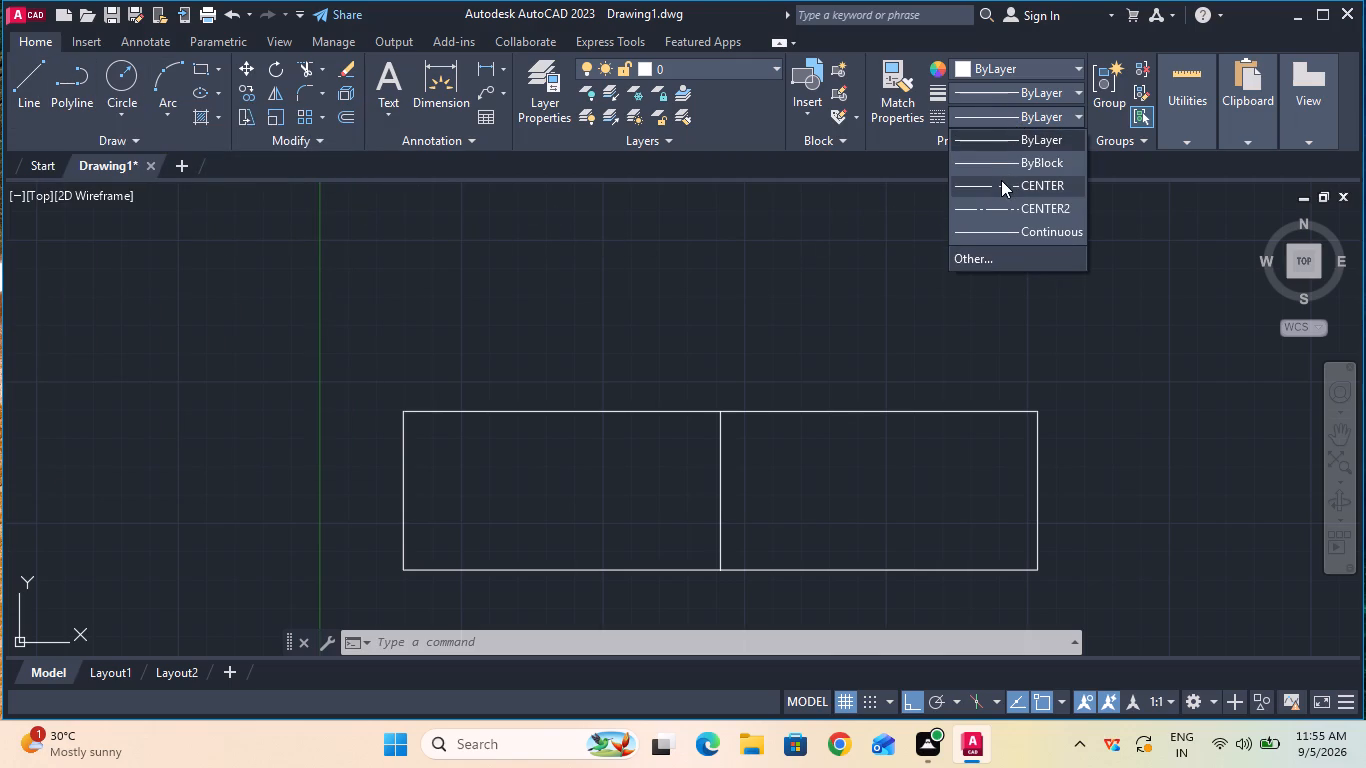
left_click(1001, 194)
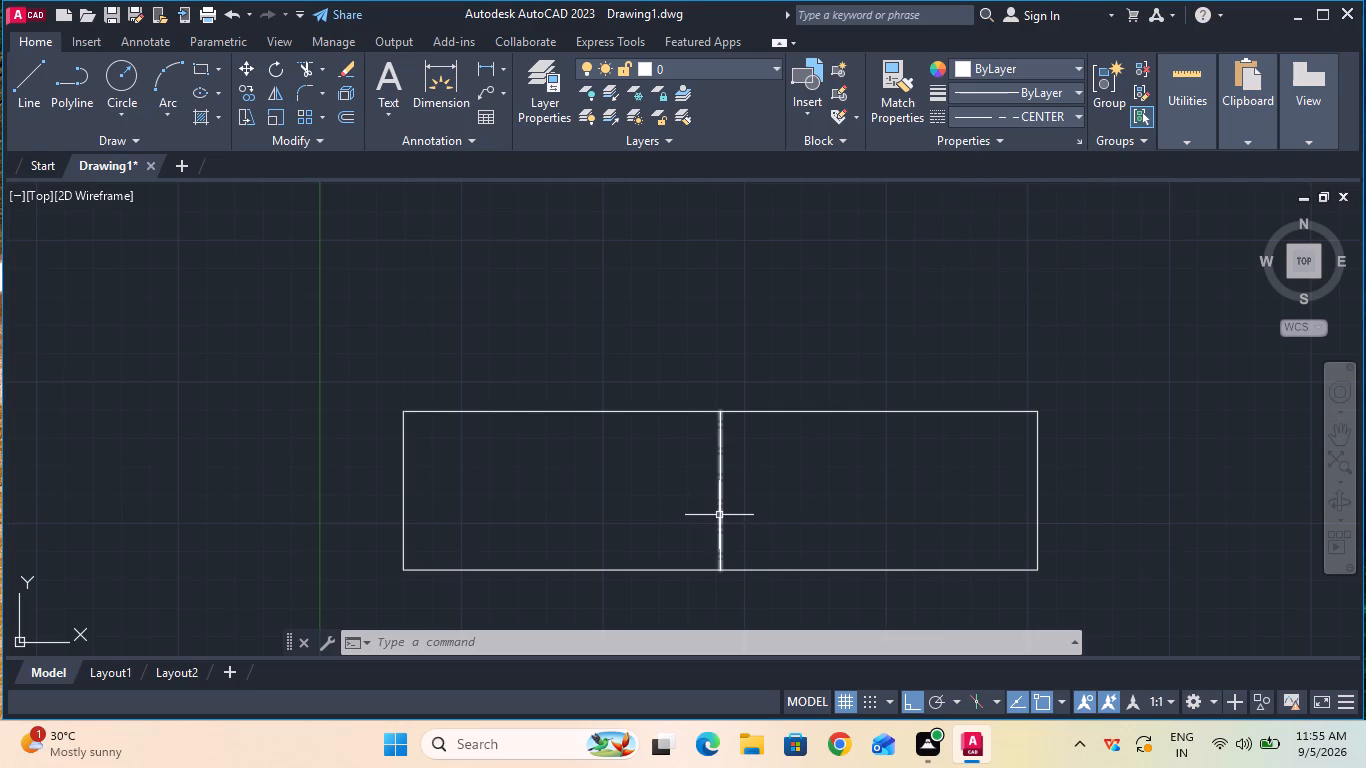
Set the vertical centerline's linetype to CENTER2 in its object properties, then close the properties and deselect it.
left_click(719, 515)
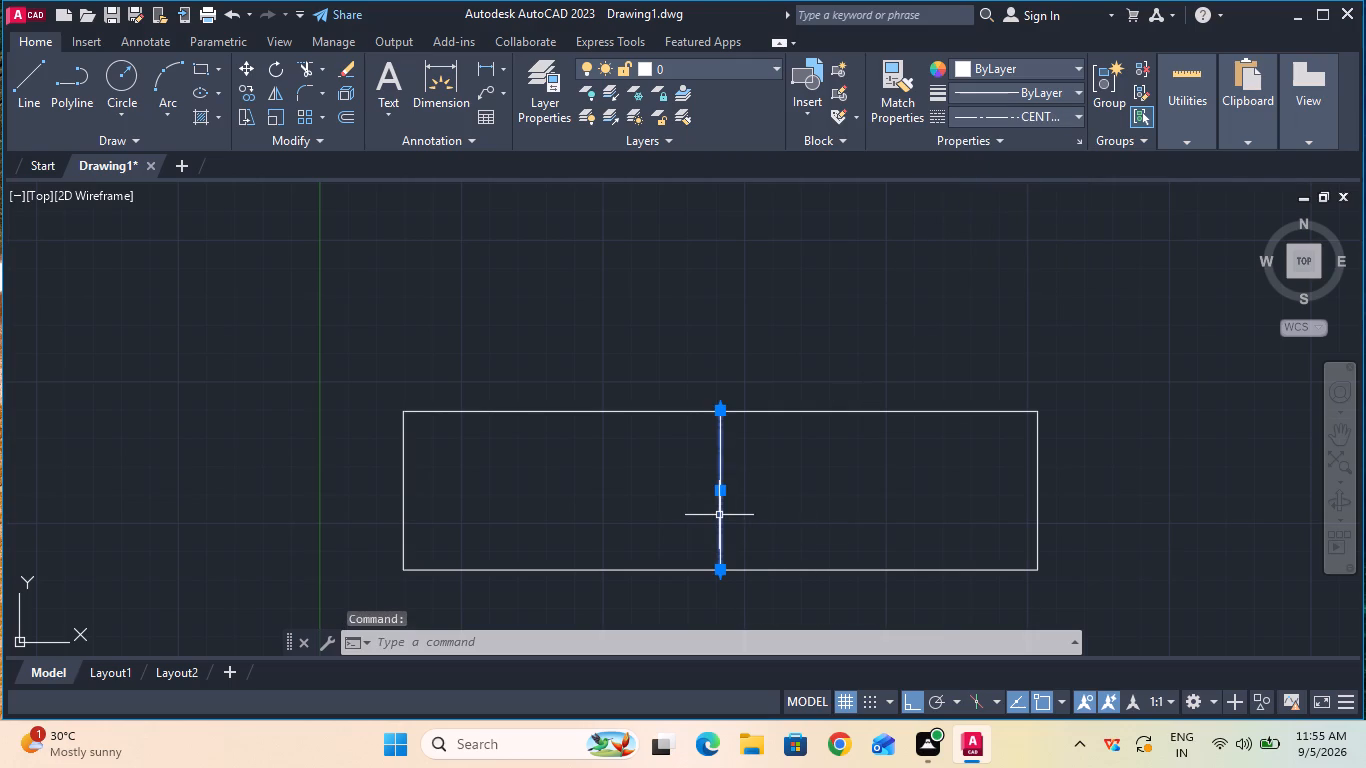
type("pr")
left_click(762, 555)
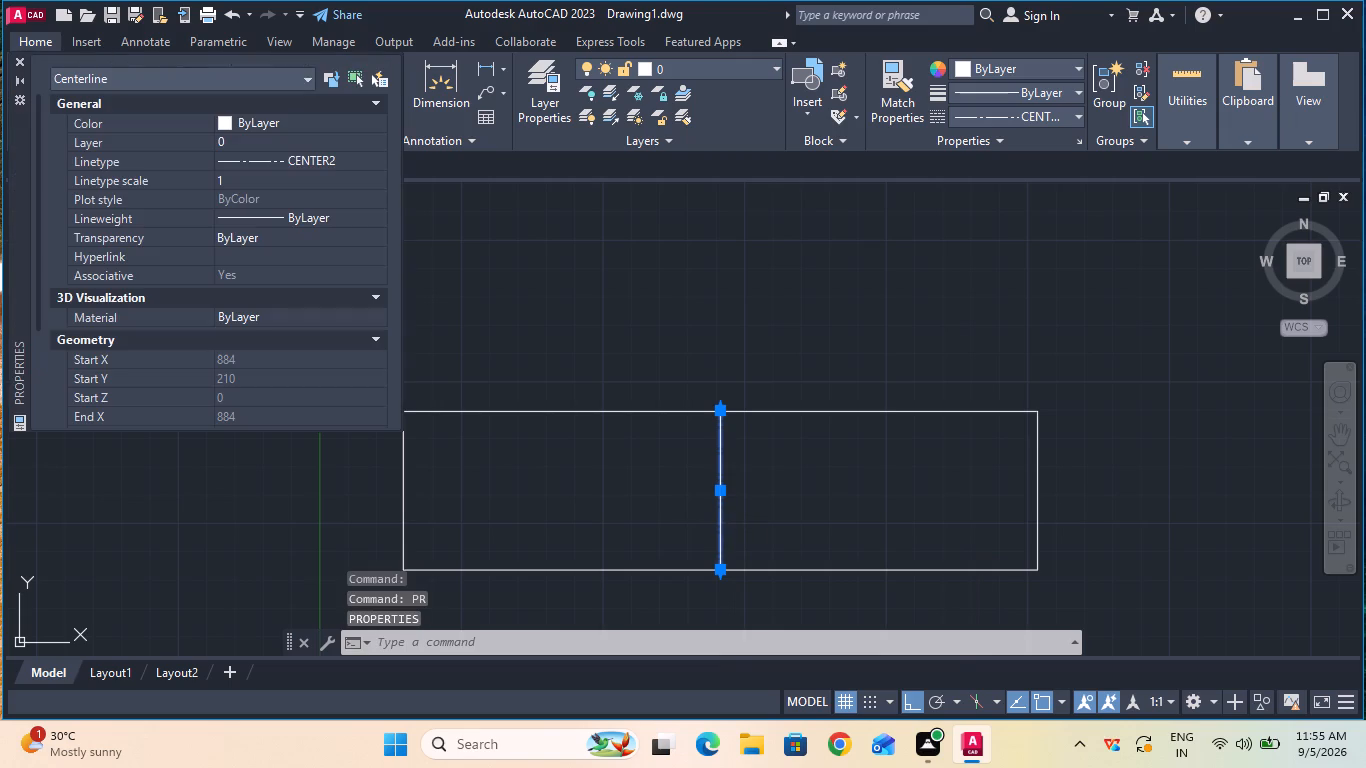
left_click(330, 156)
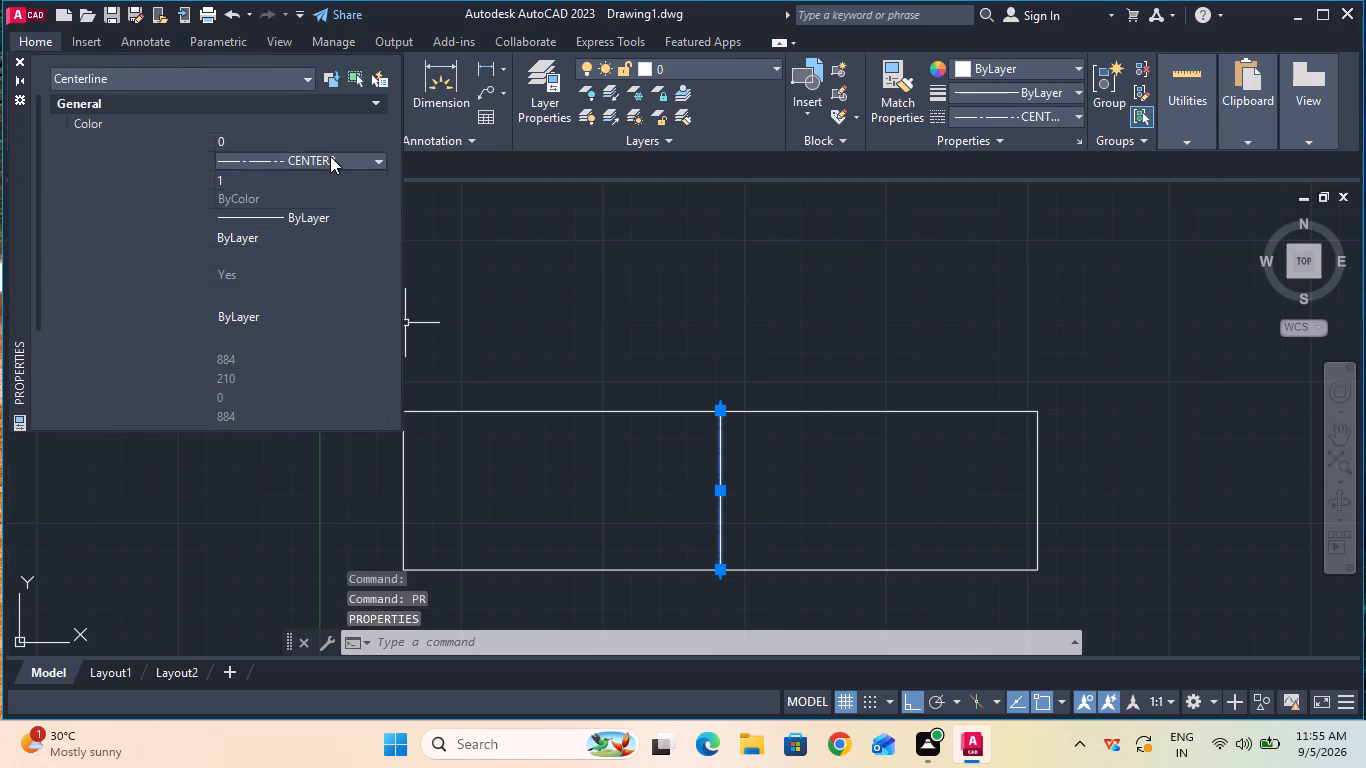
left_click(330, 156)
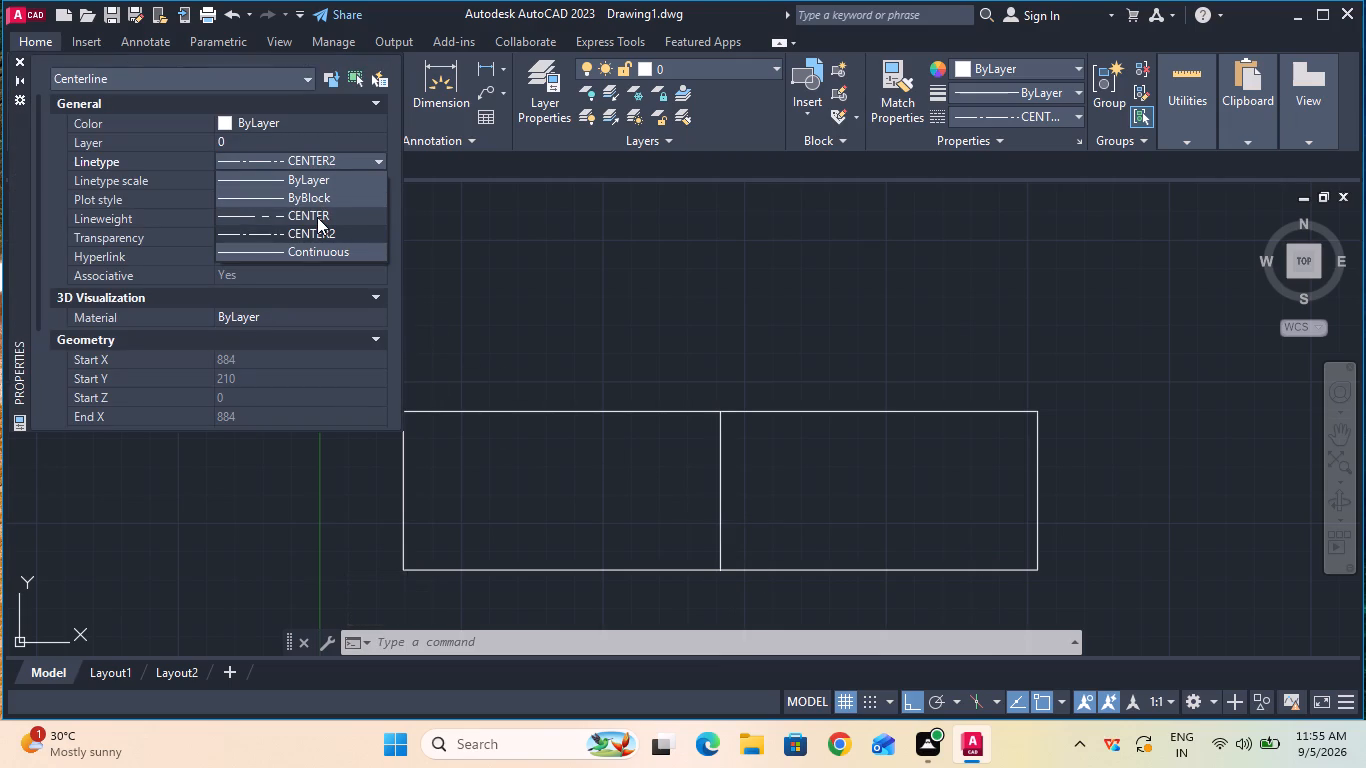
left_click(317, 229)
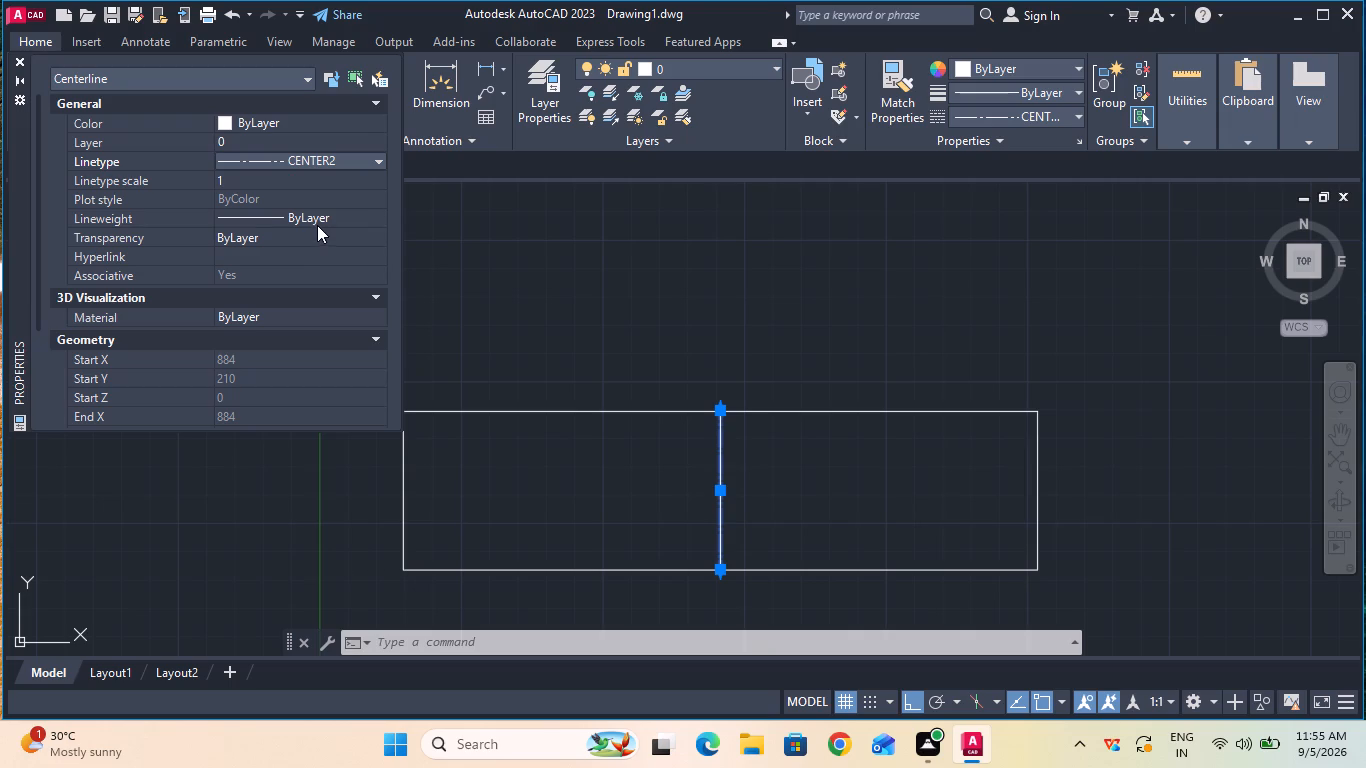
left_click(14, 60)
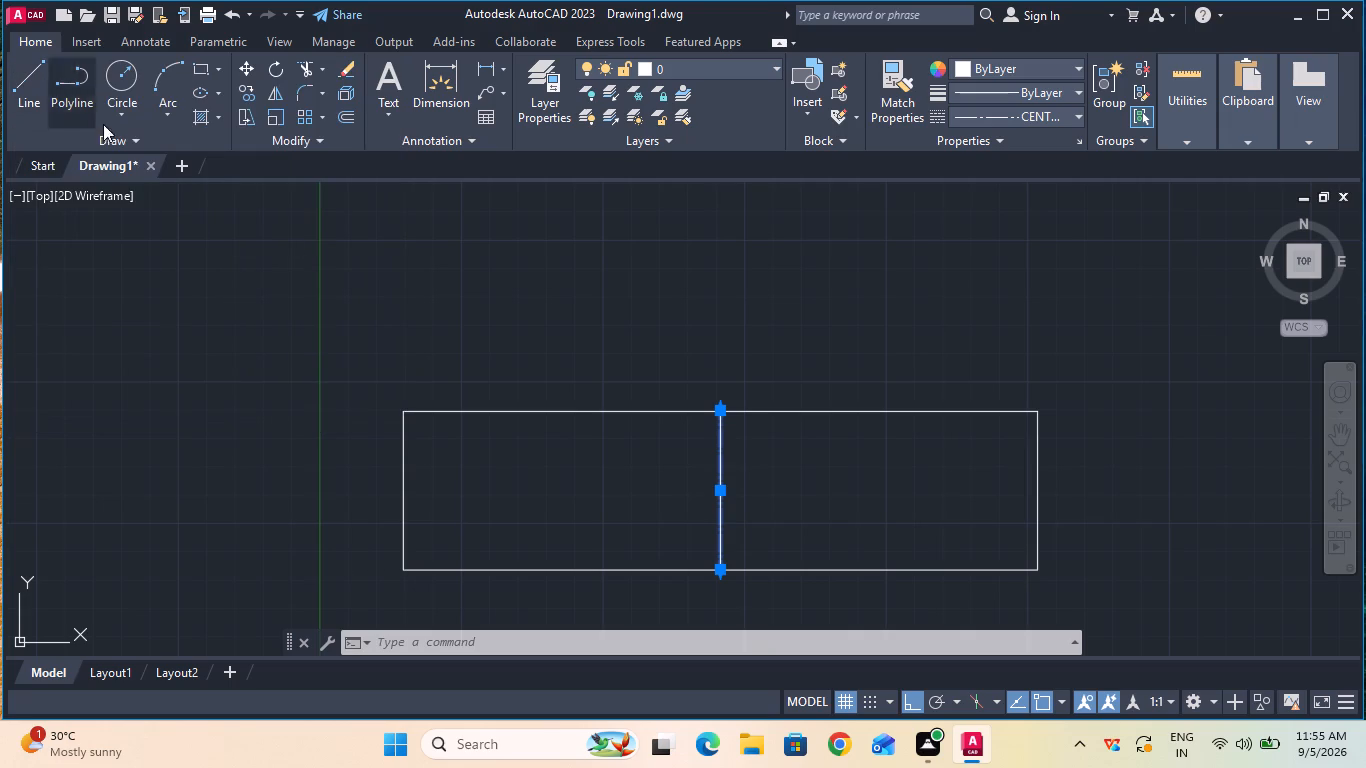
key("Escape")
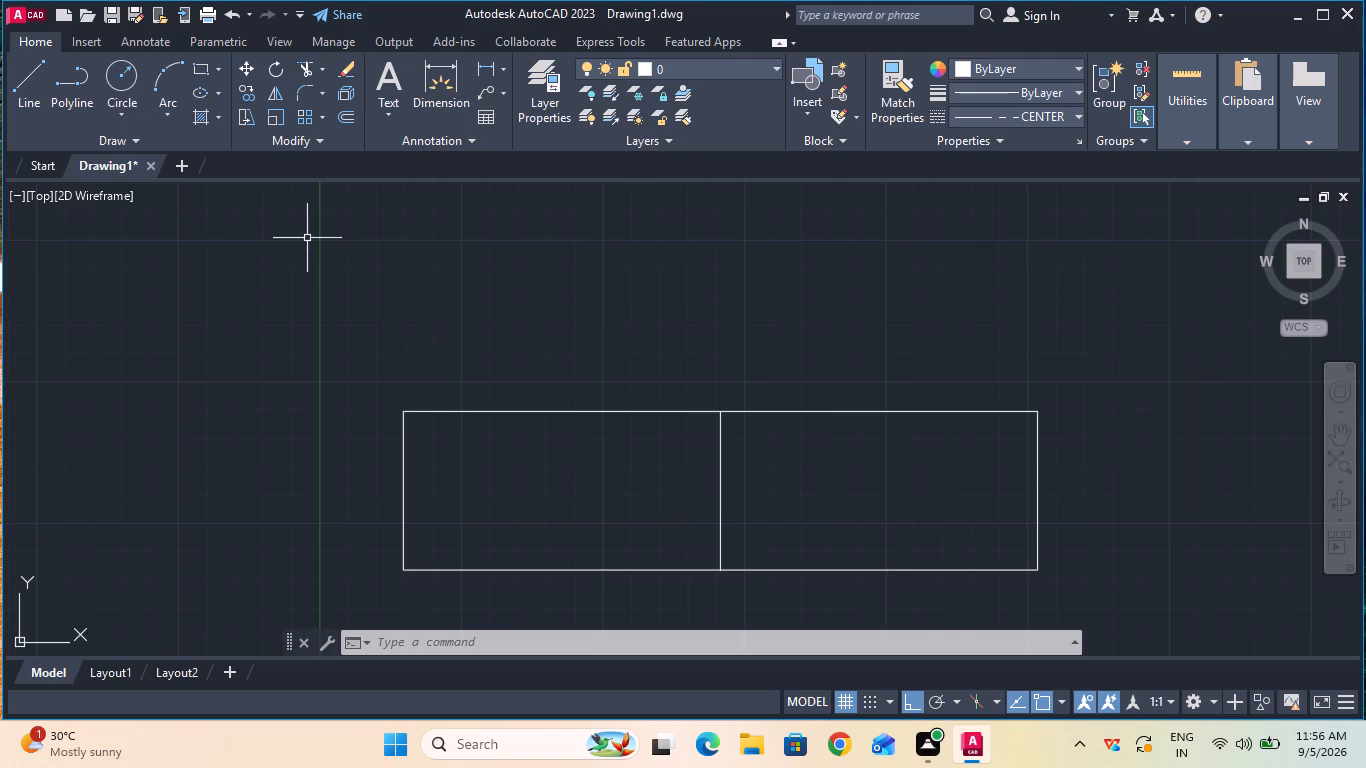
Select the vertical centerline inside the rectangle and invoke the Extend command.
left_click(718, 480)
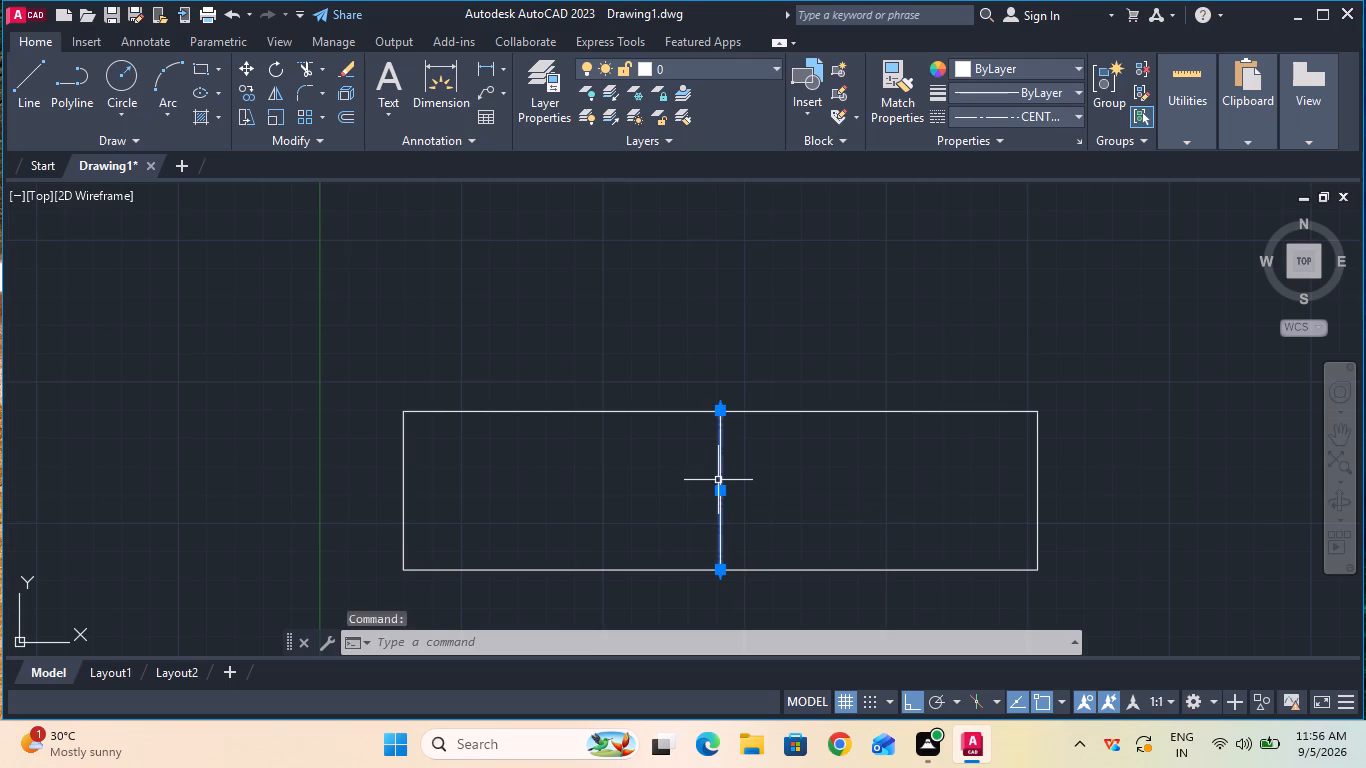
type("ex")
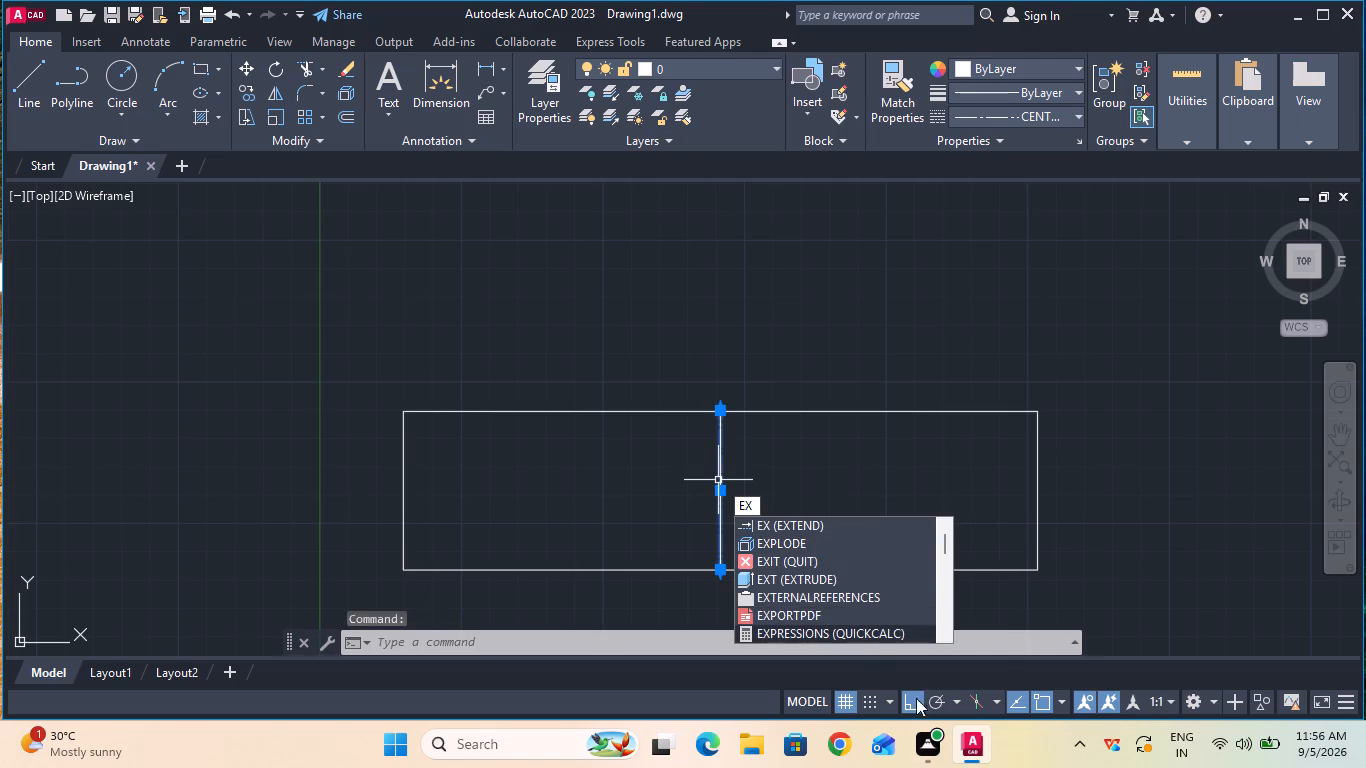
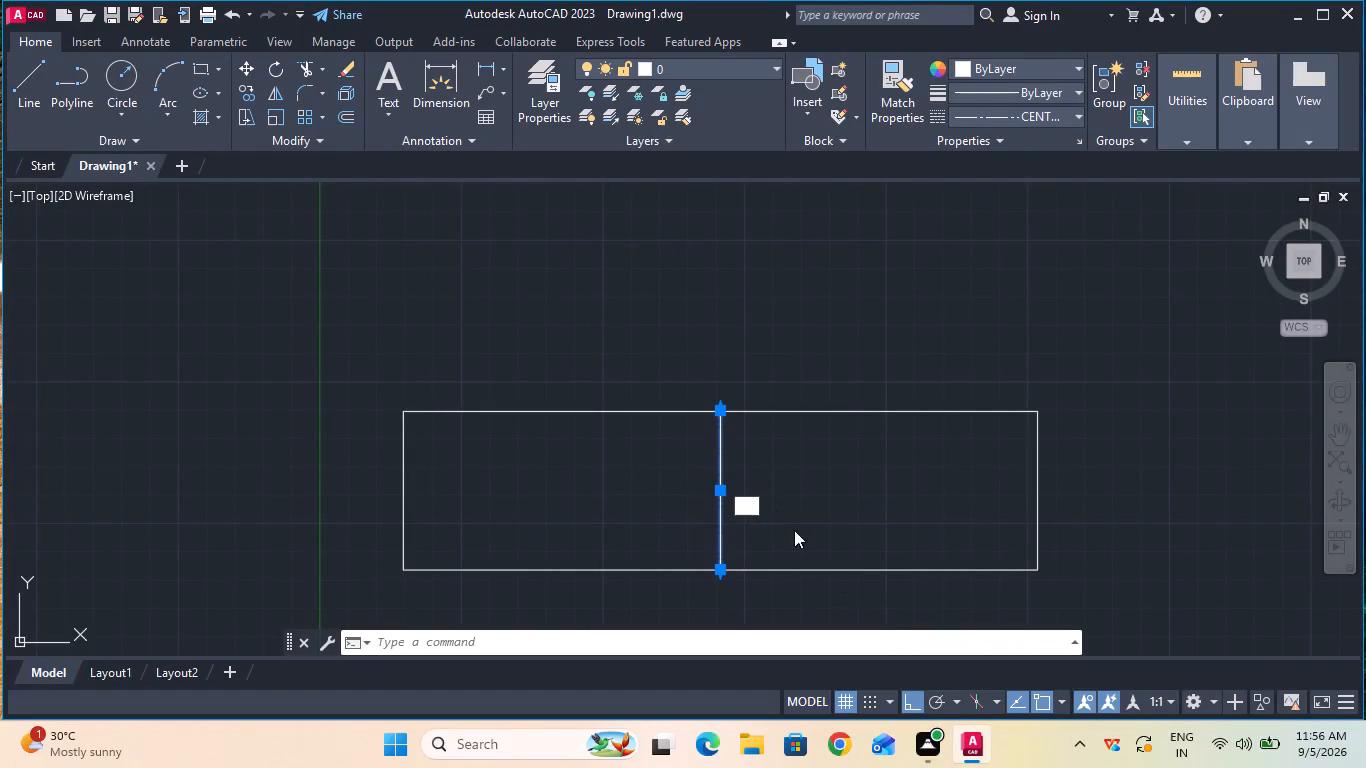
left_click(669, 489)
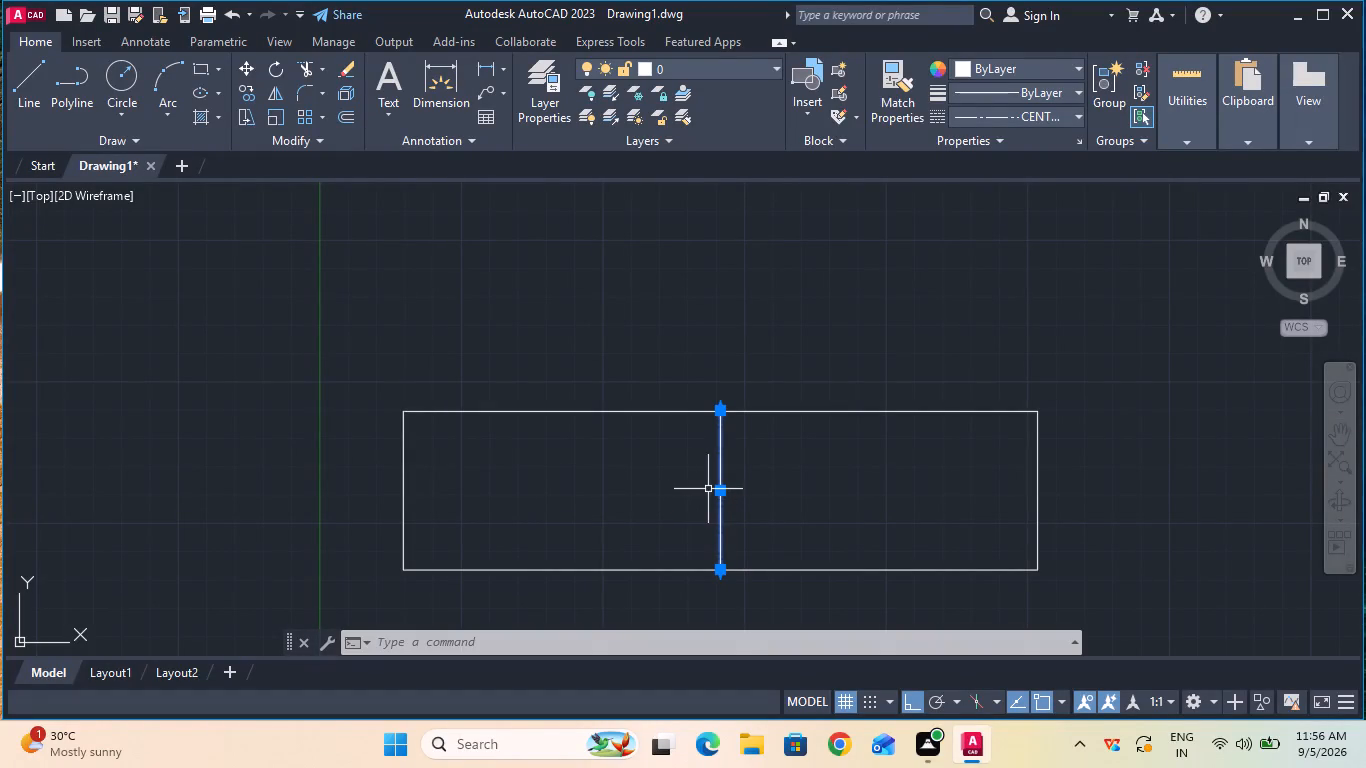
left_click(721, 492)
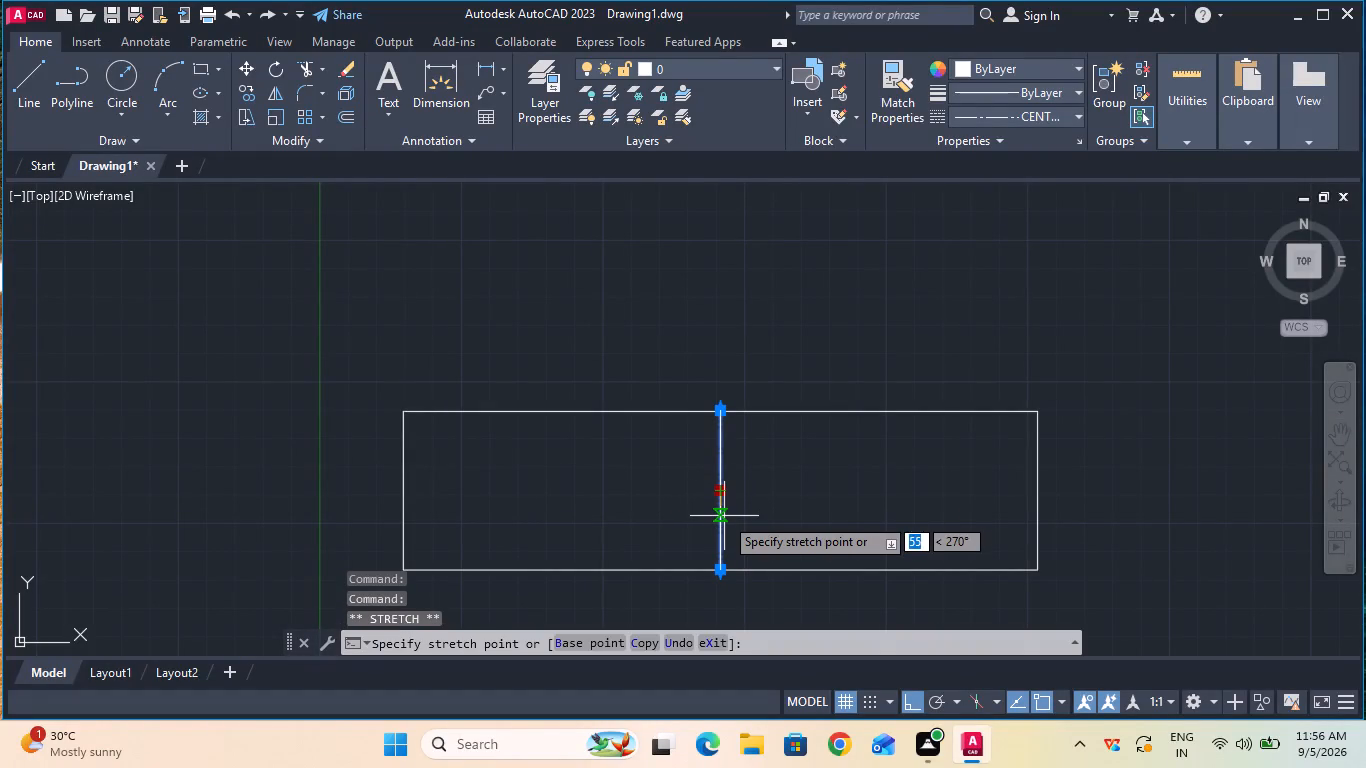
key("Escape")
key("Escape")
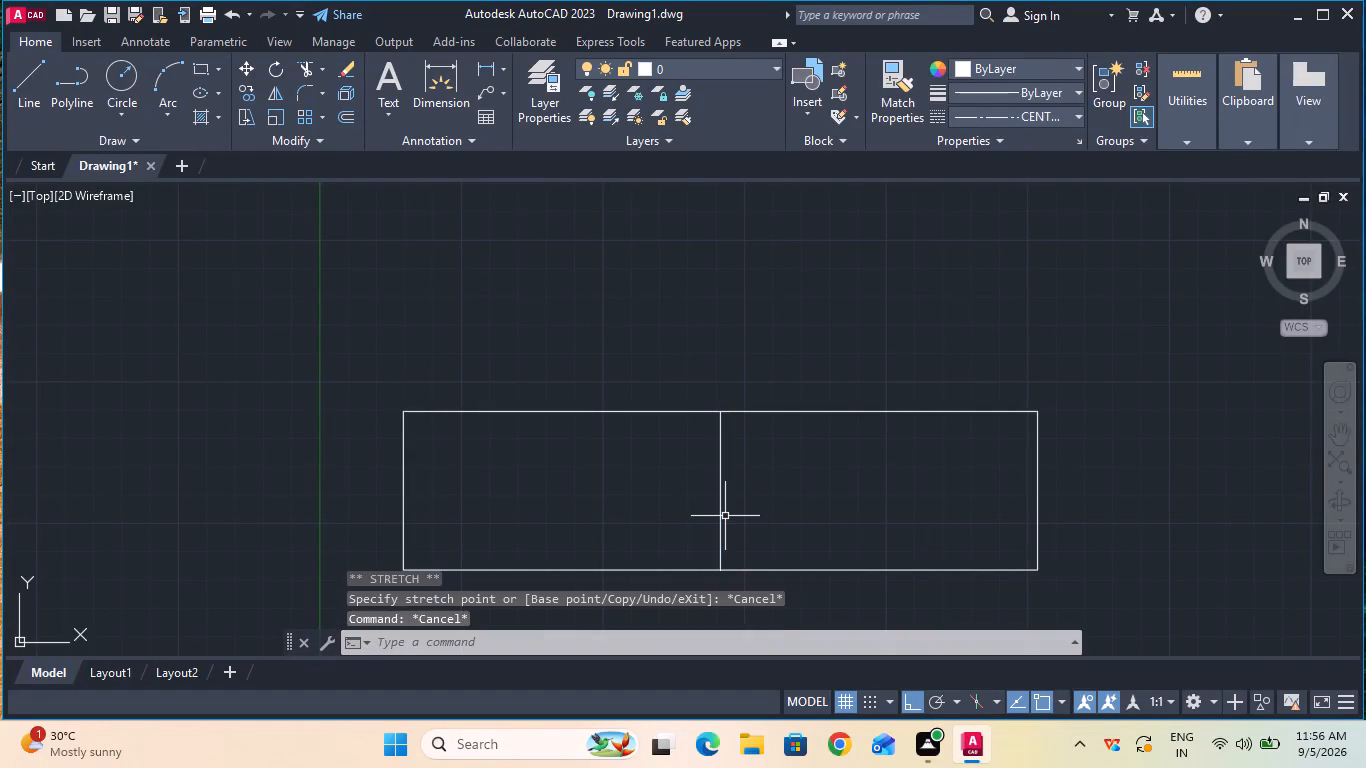
Explode the vertical centerline inside the rectangle.
left_click(720, 509)
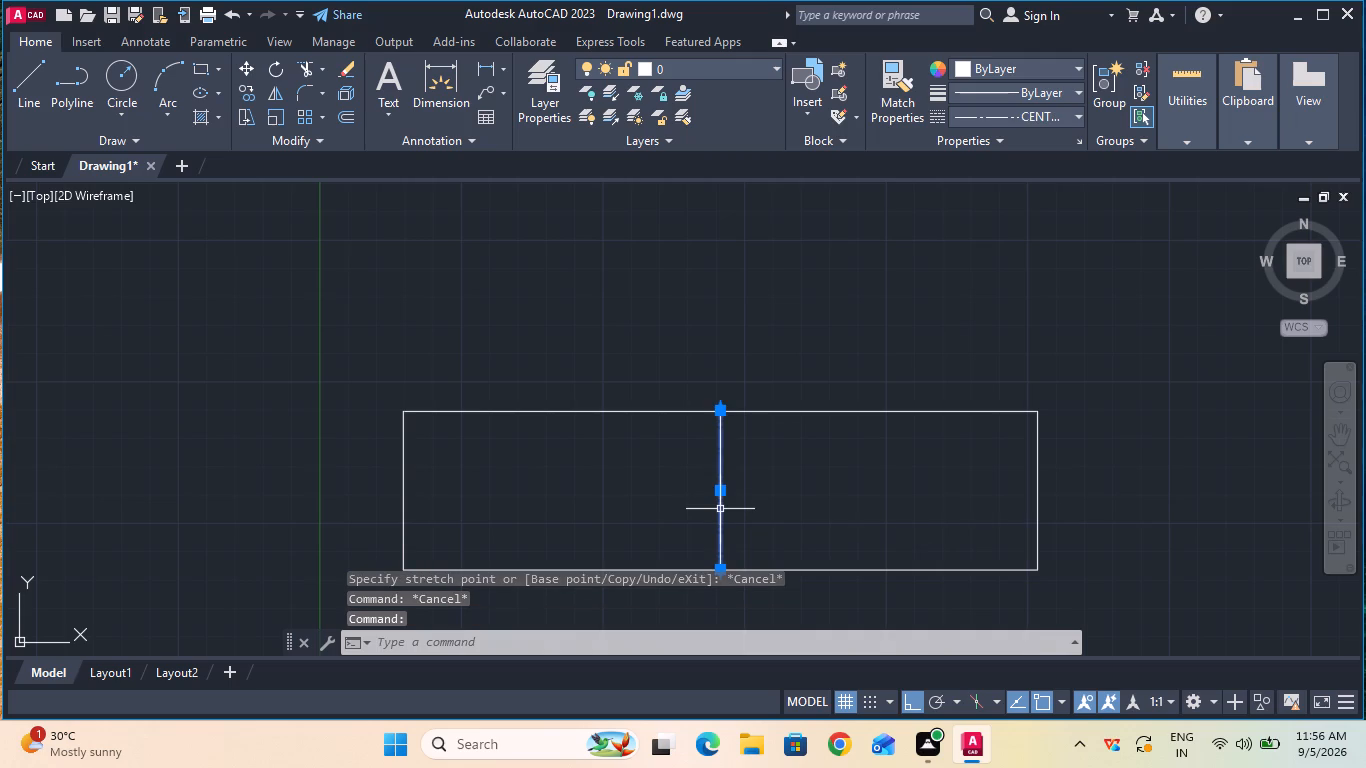
key("e")
scroll(720, 509, "left", 2)
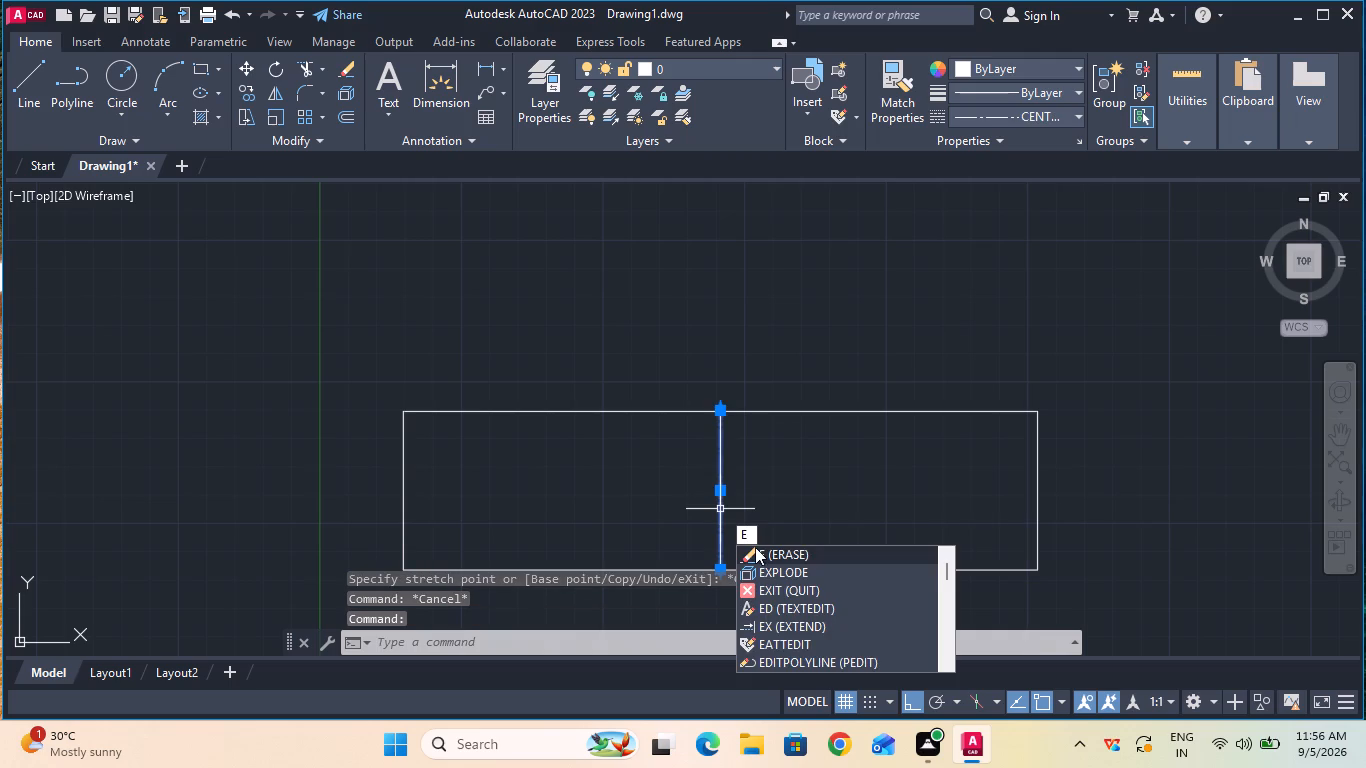
double_click(768, 572)
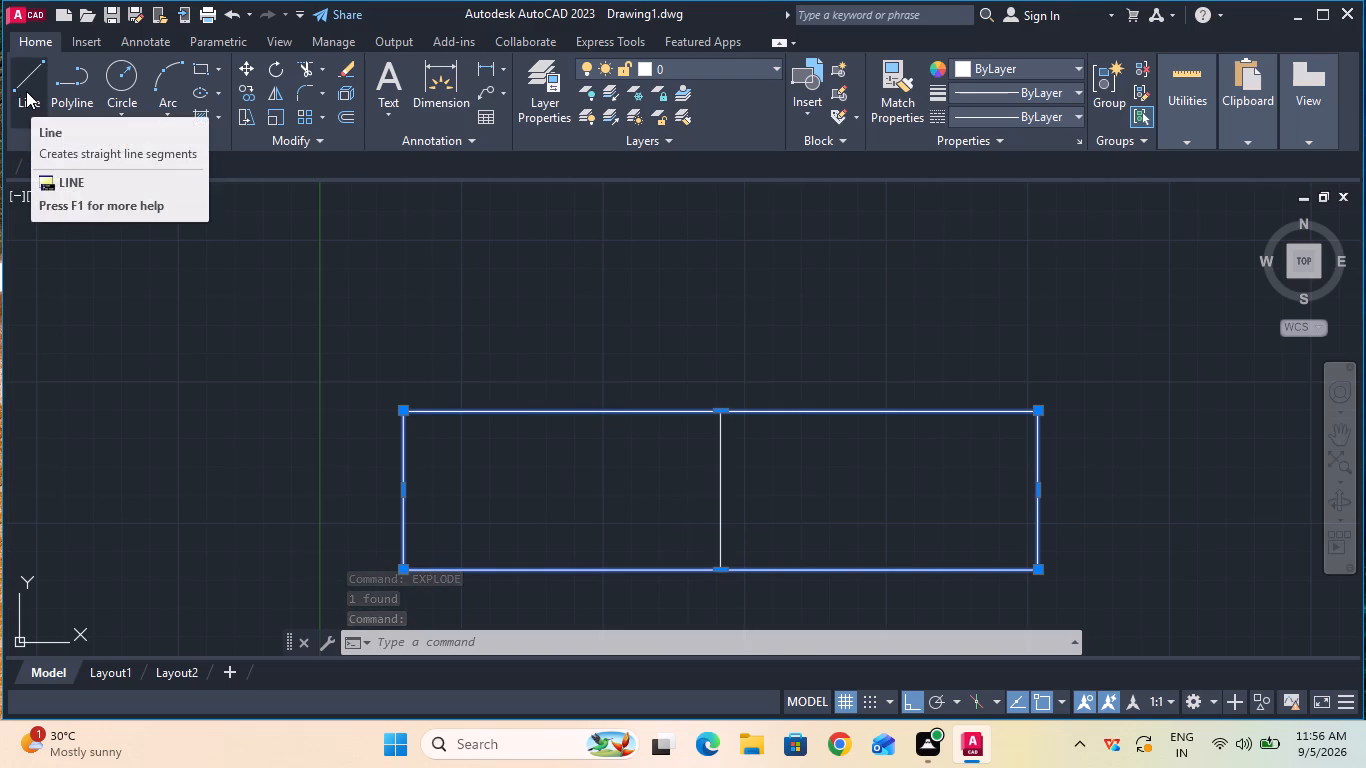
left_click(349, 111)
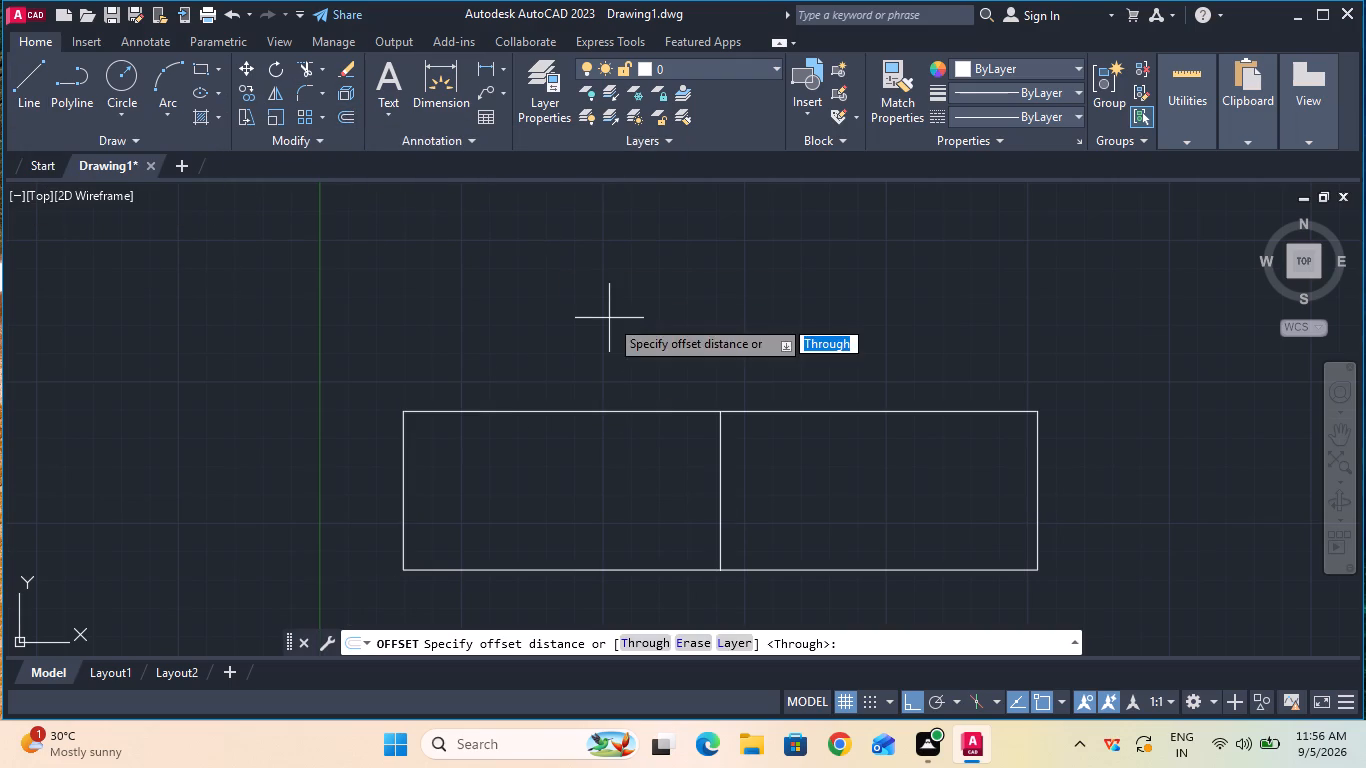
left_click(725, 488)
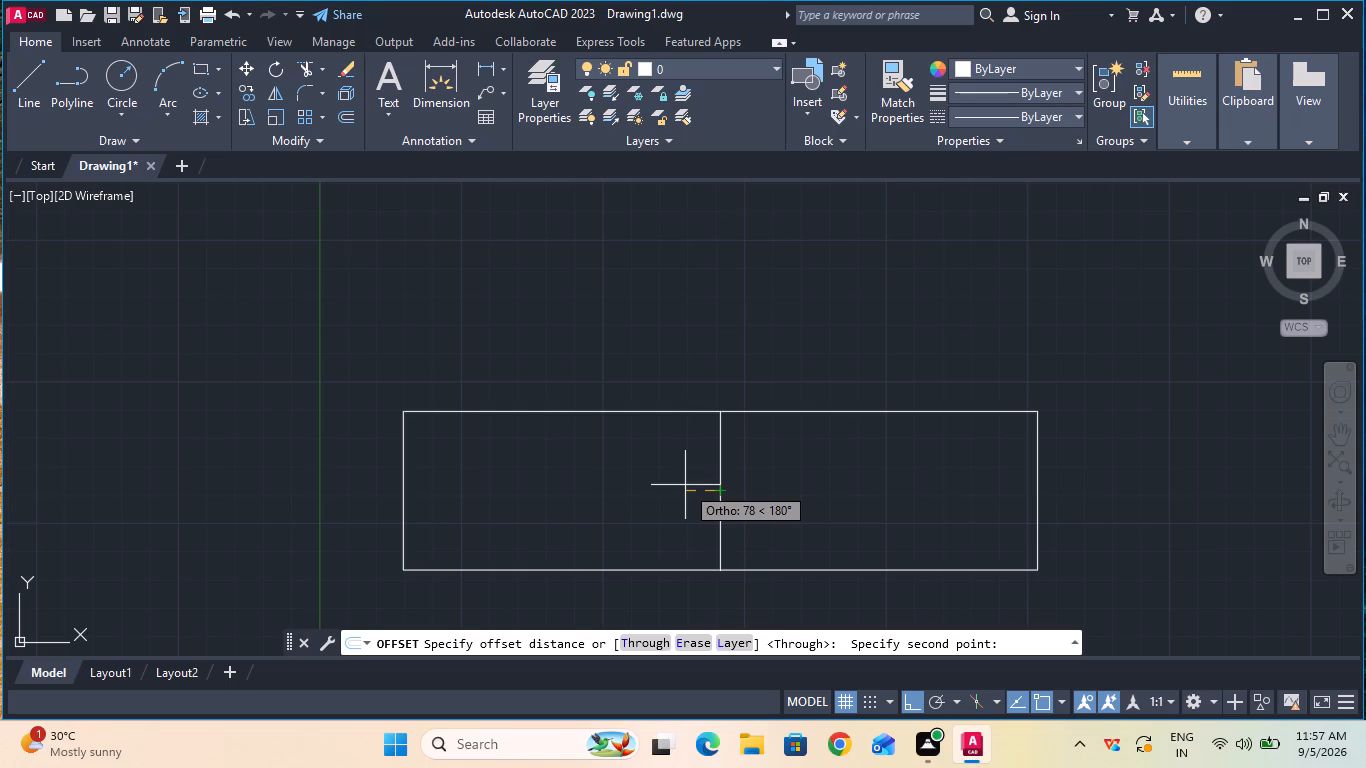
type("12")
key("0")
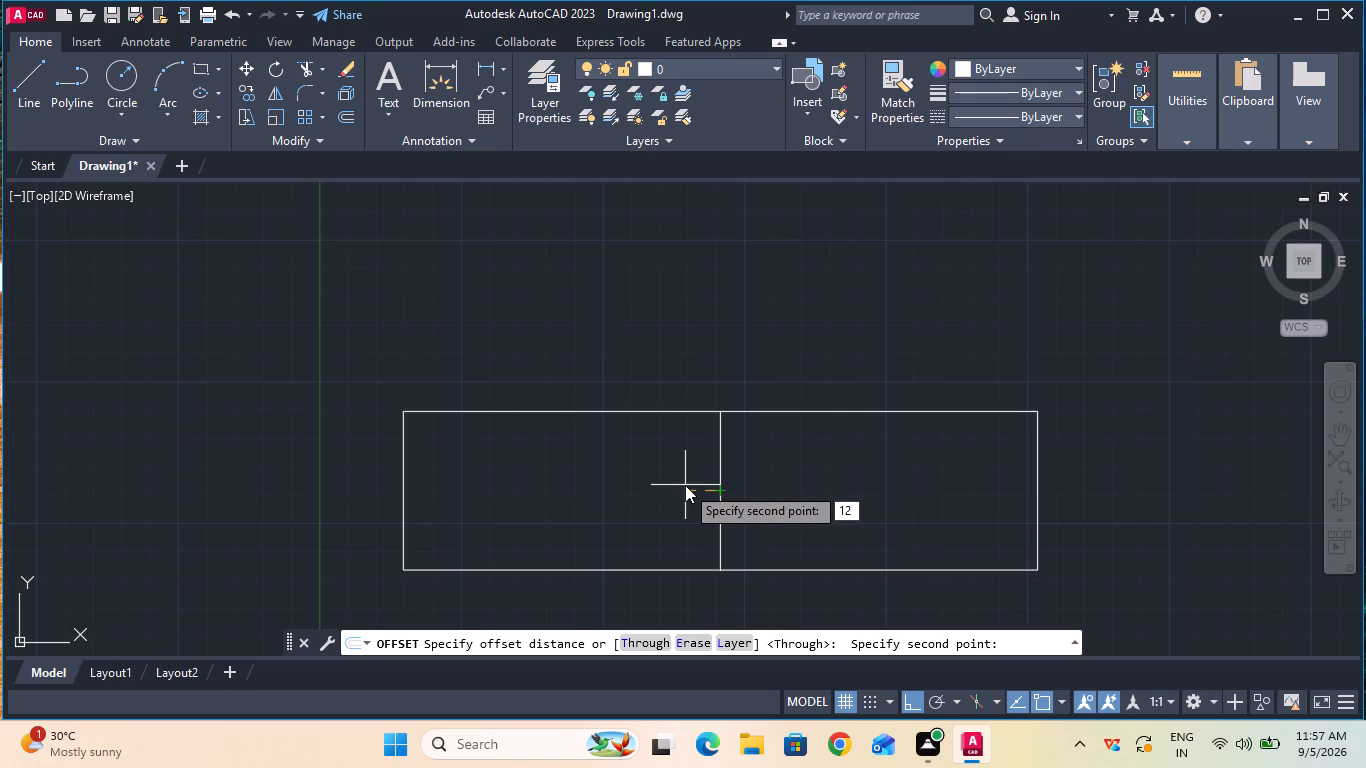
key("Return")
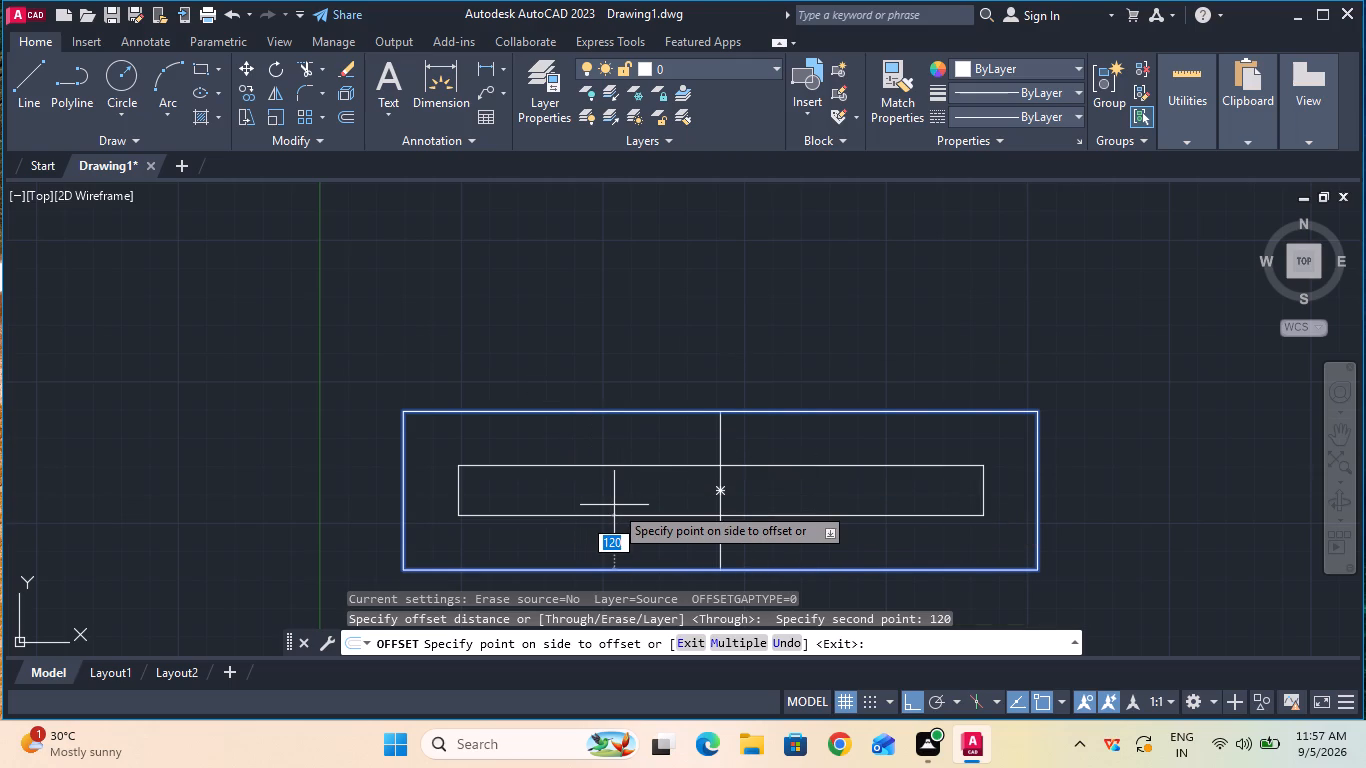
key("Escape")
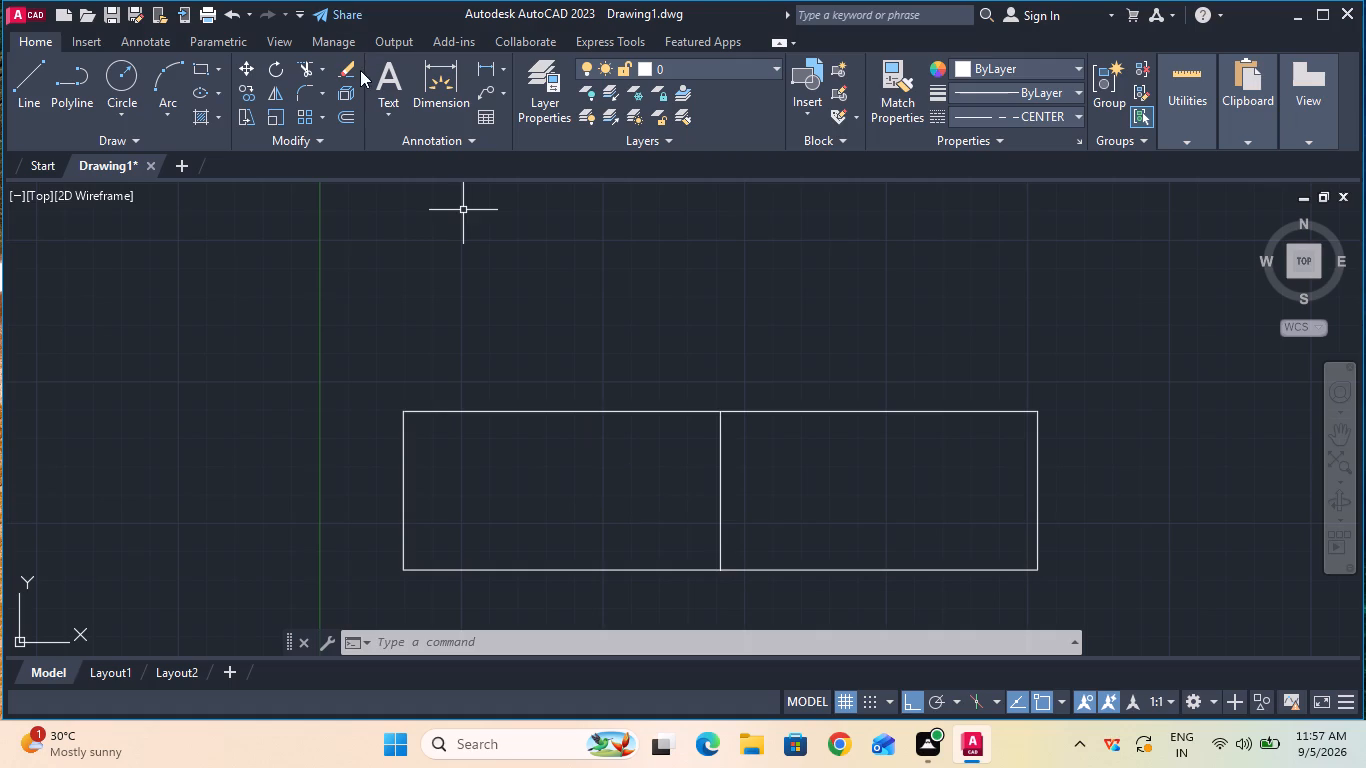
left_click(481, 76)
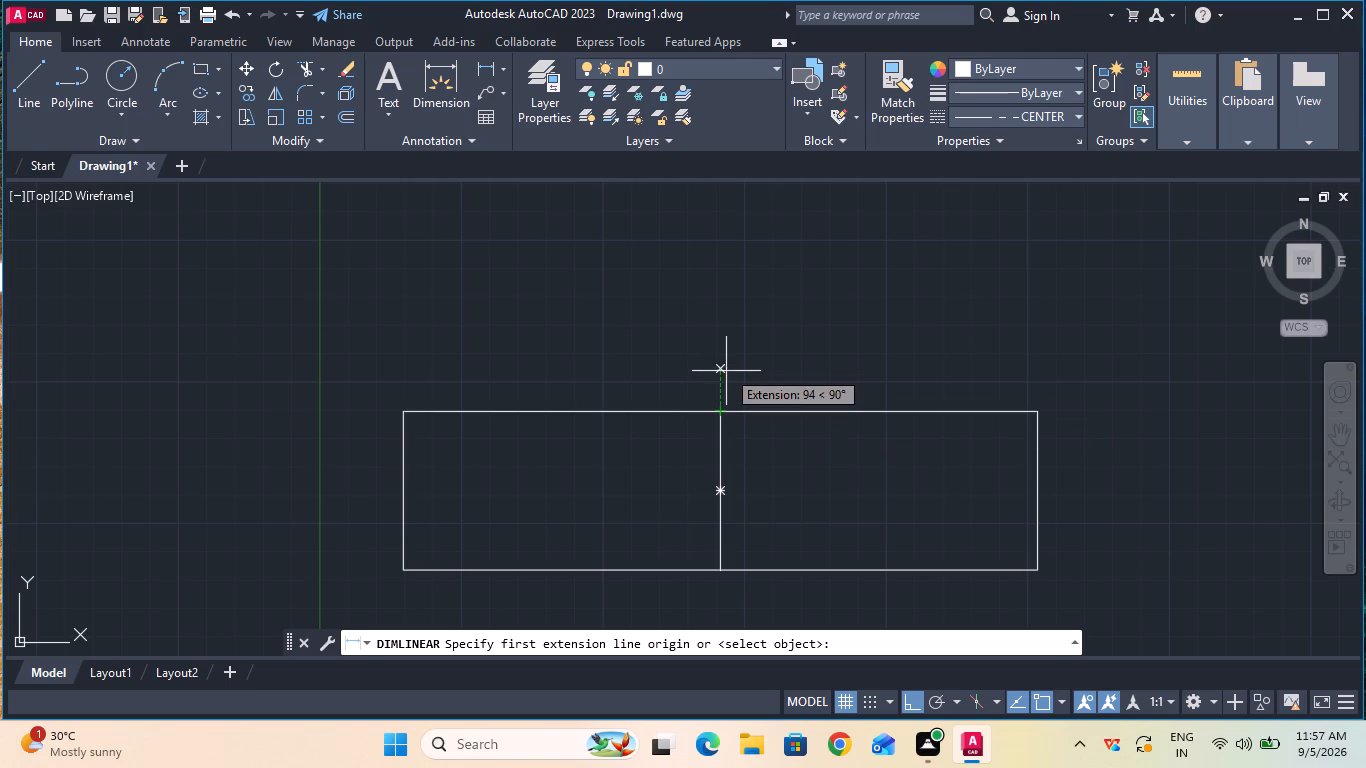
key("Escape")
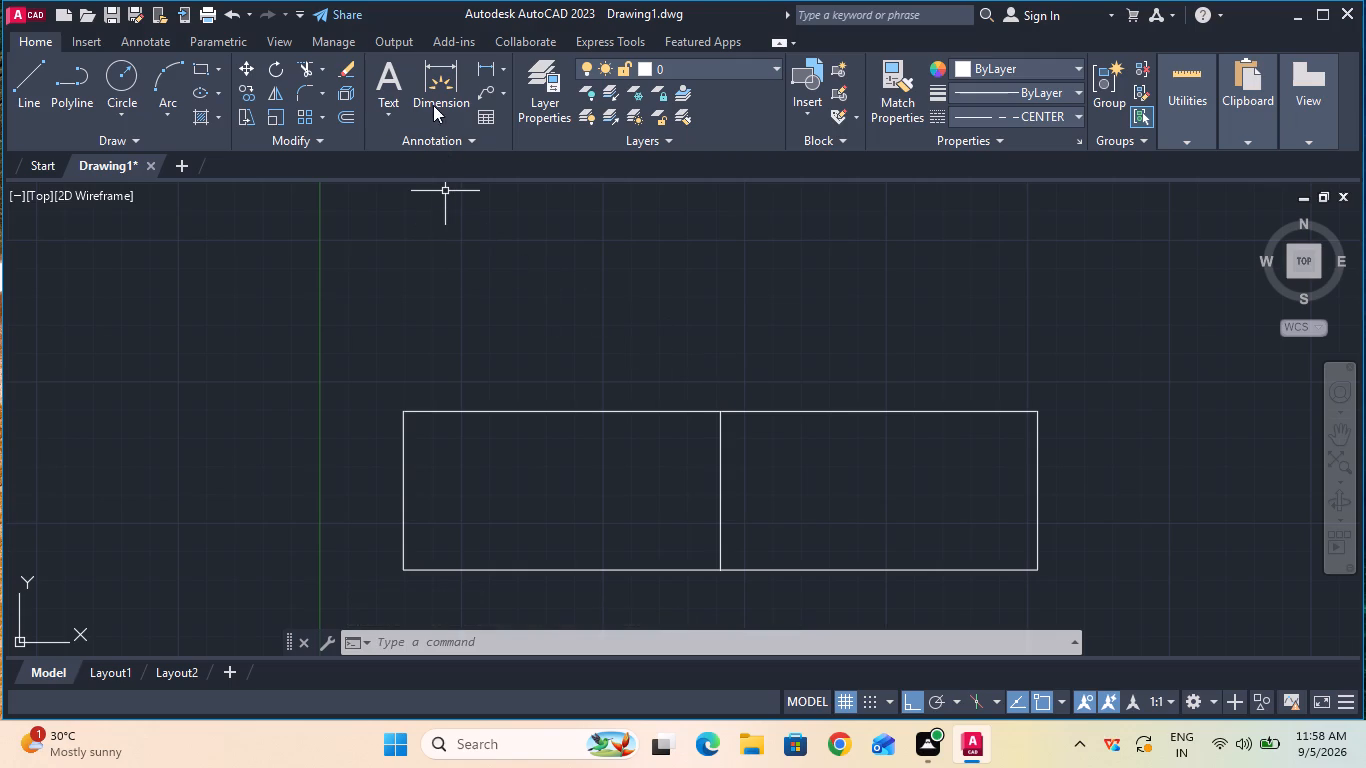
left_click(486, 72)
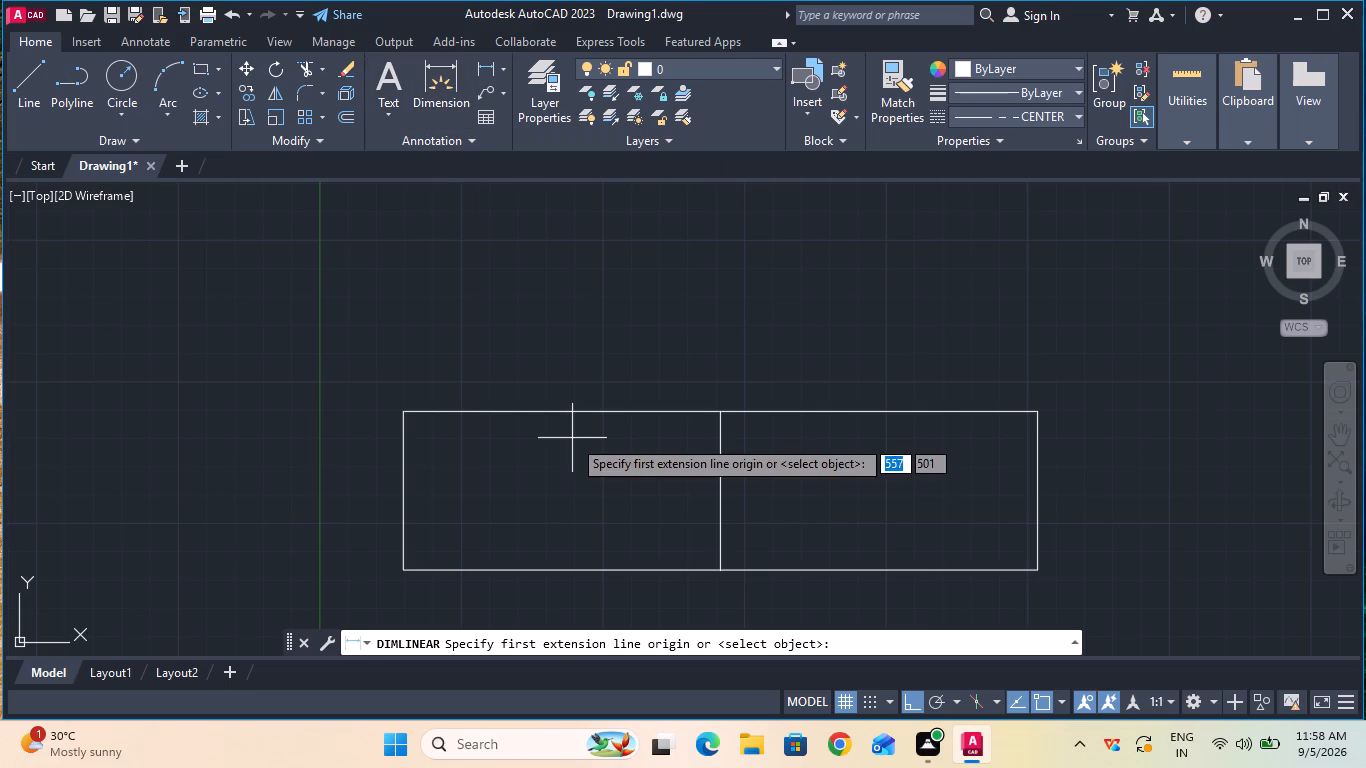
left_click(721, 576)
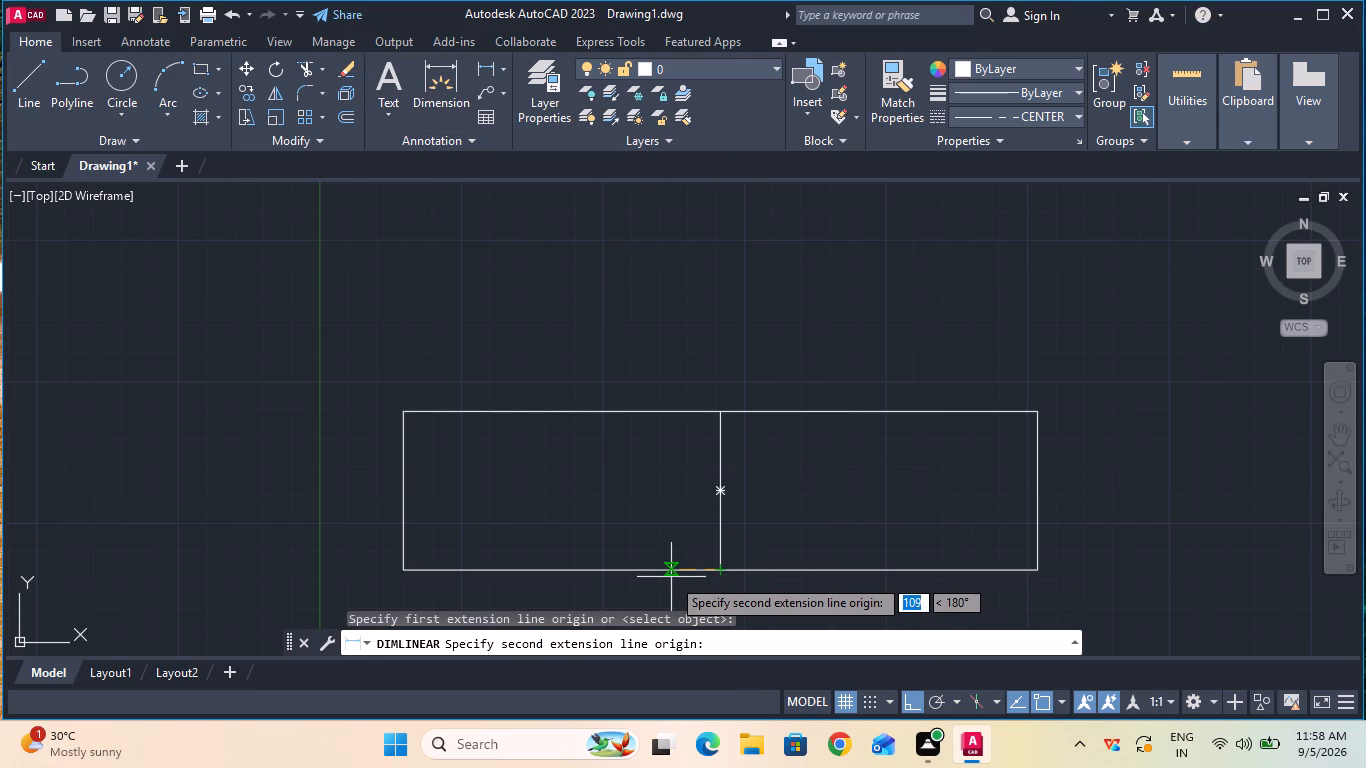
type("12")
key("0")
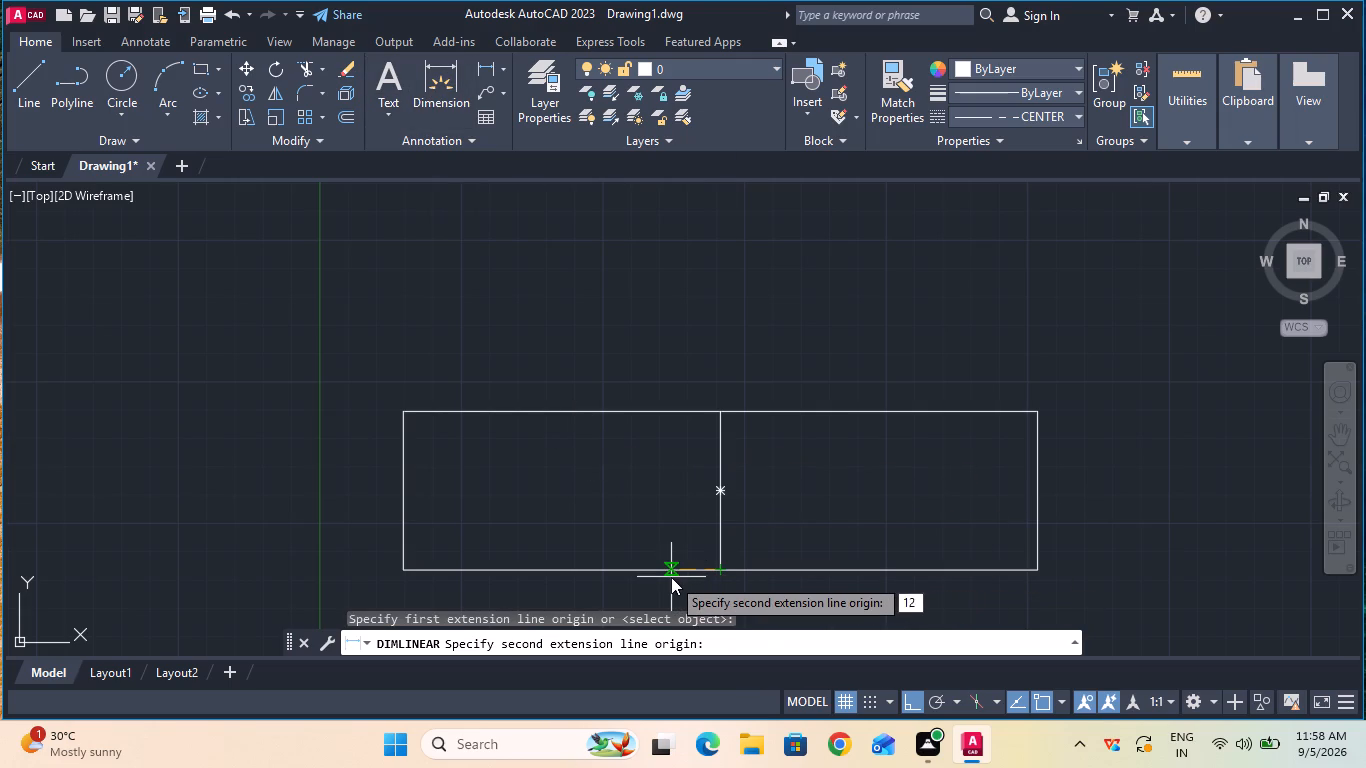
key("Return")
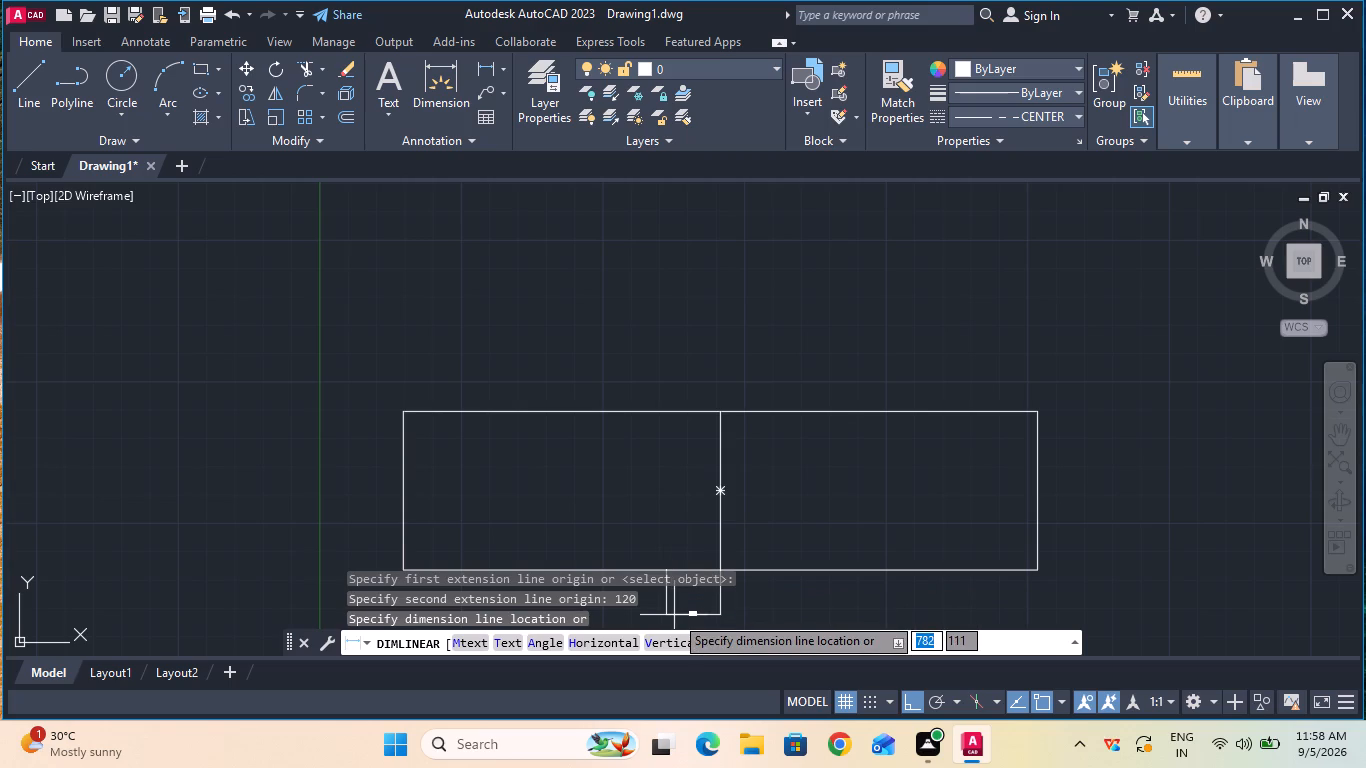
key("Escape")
Set the Standard dimension style's text height to 20 and make that style current.
left_click(521, 632)
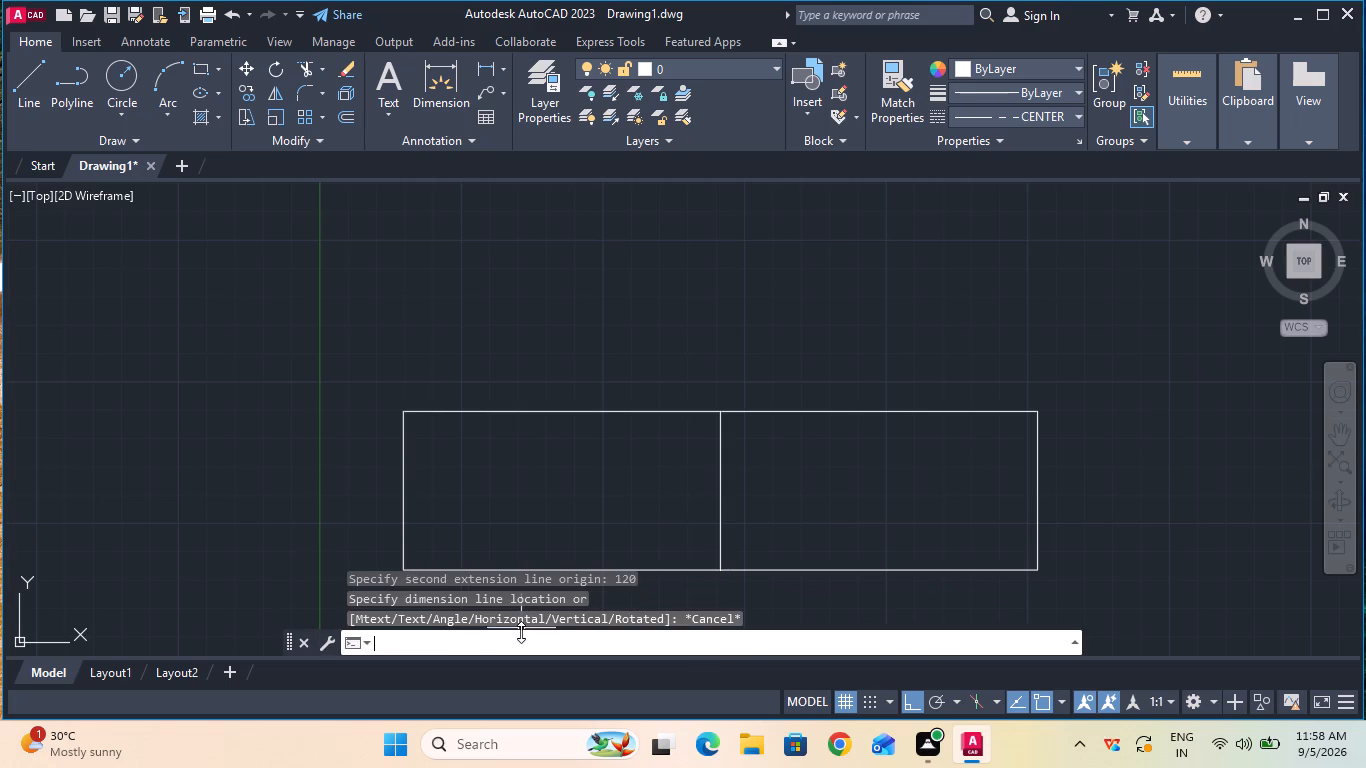
key("d")
key("Return")
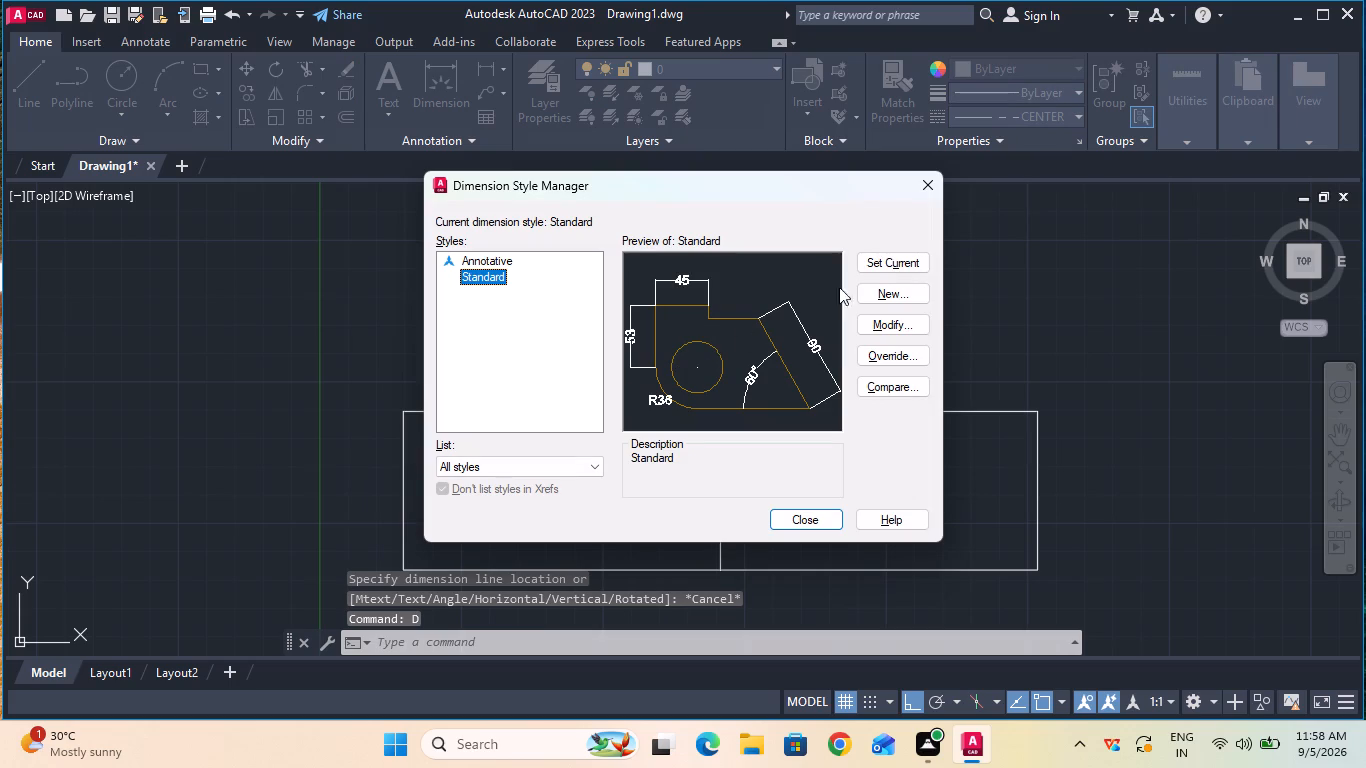
left_click(893, 316)
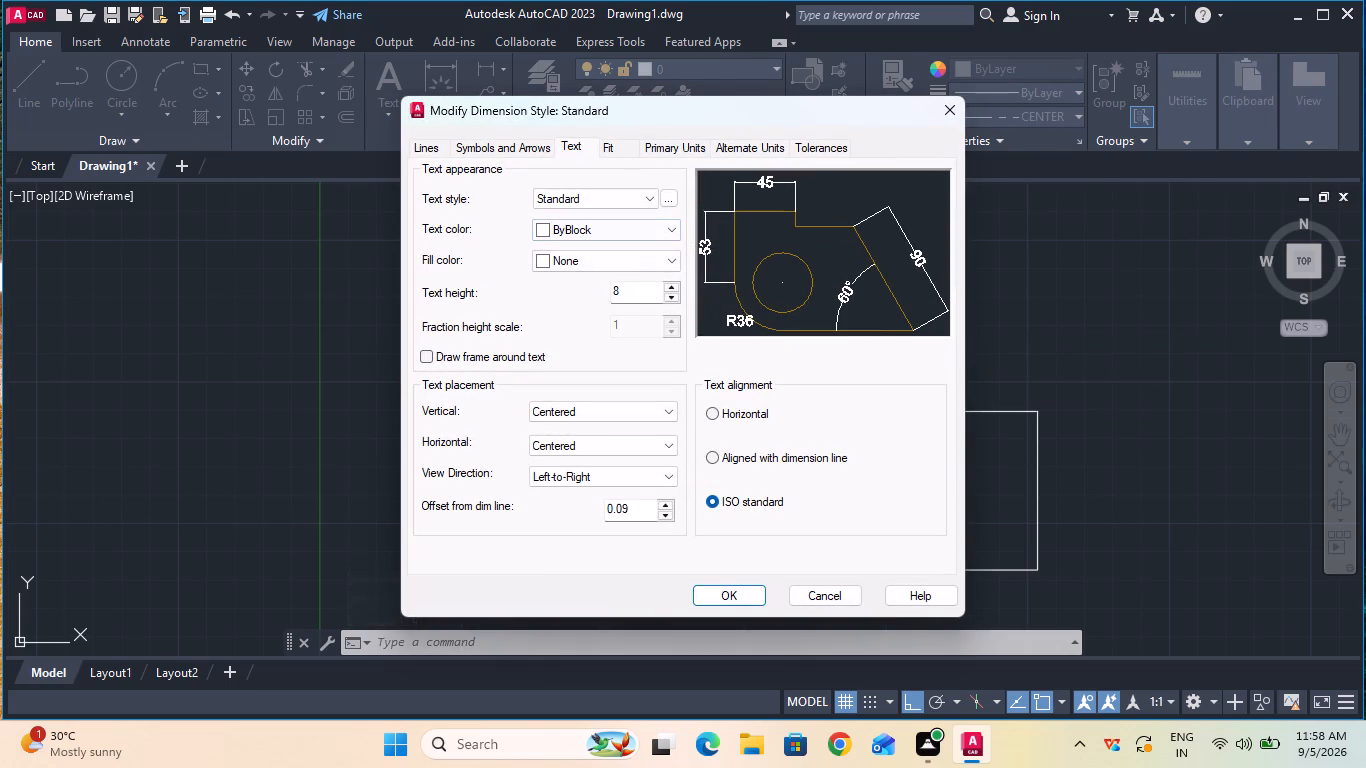
left_click(641, 295)
key("BackSpace")
key("BackSpace")
key("BackSpace")
key("BackSpace")
key("BackSpace")
key("BackSpace")
key("BackSpace")
key("BackSpace")
key("BackSpace")
key("BackSpace")
type("20")
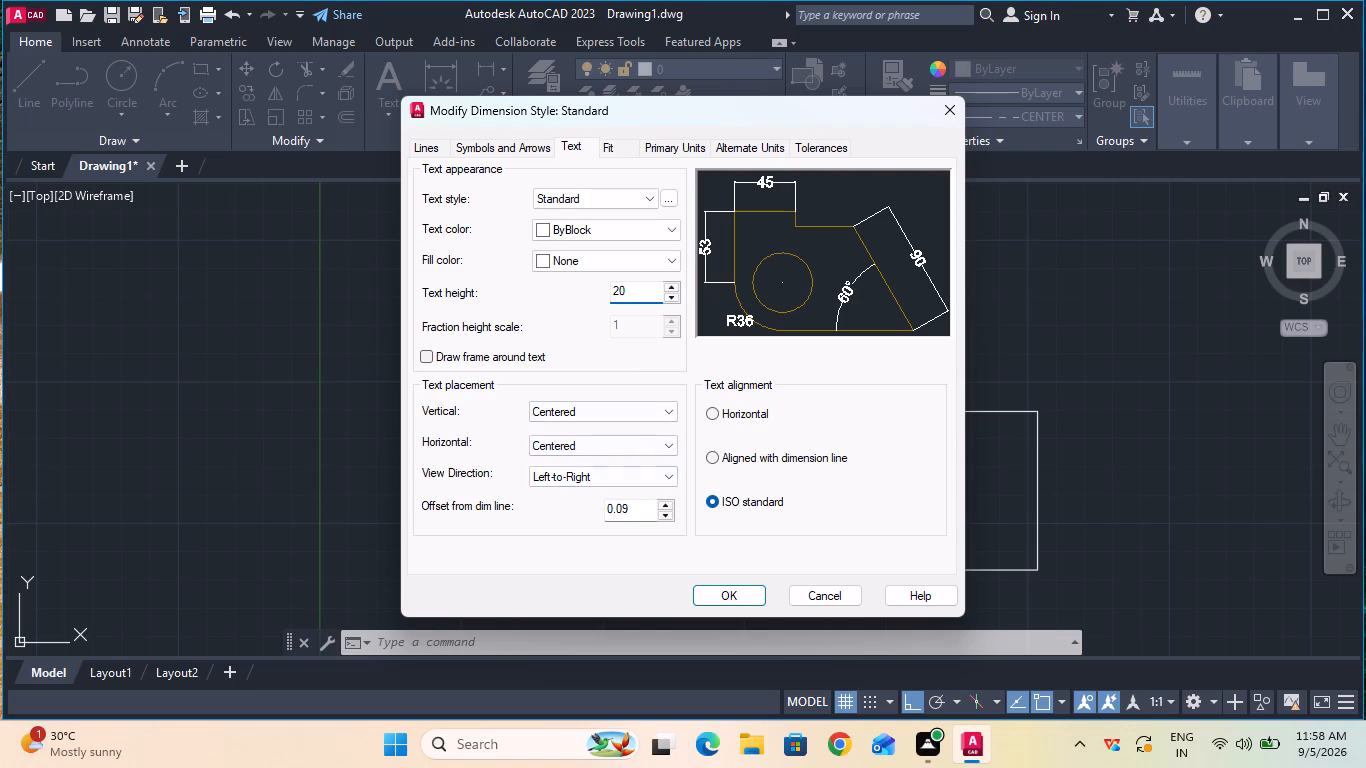
left_click(718, 590)
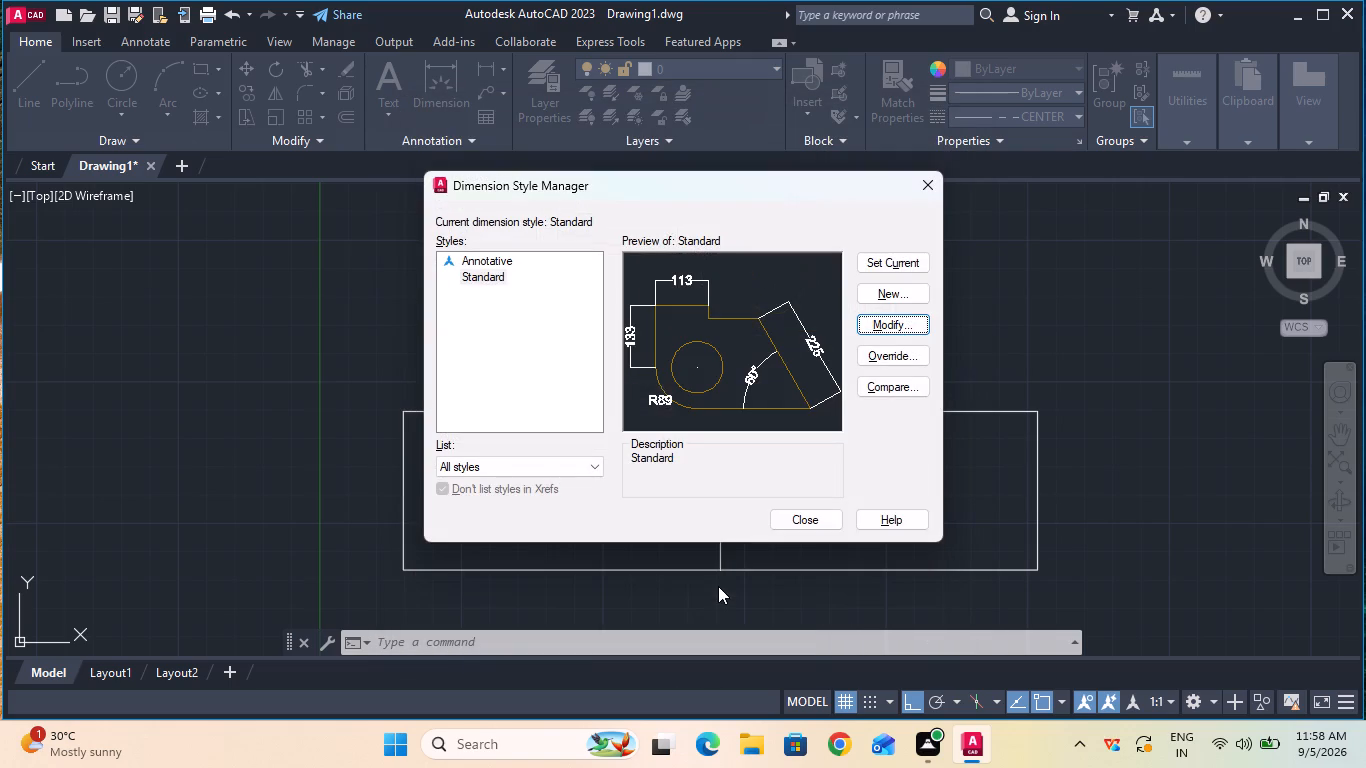
left_click(877, 267)
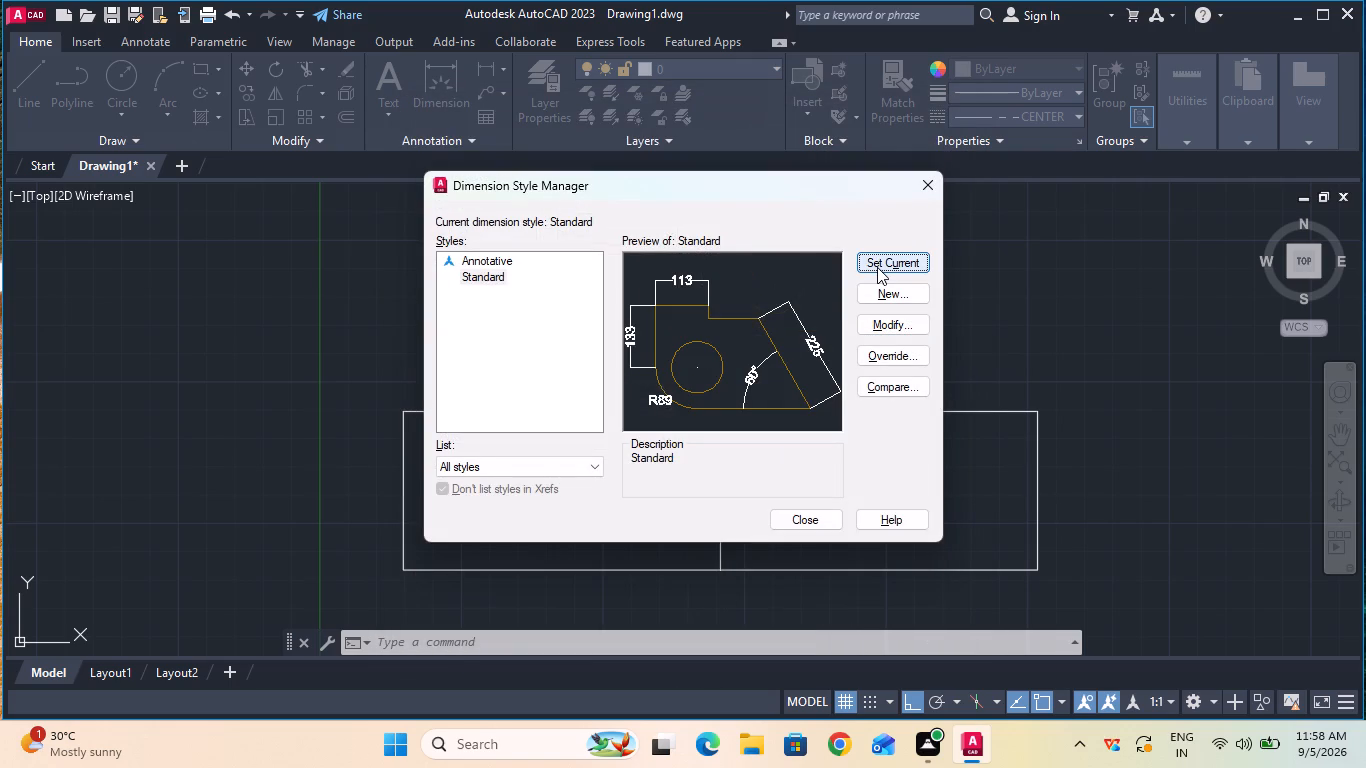
left_click(811, 513)
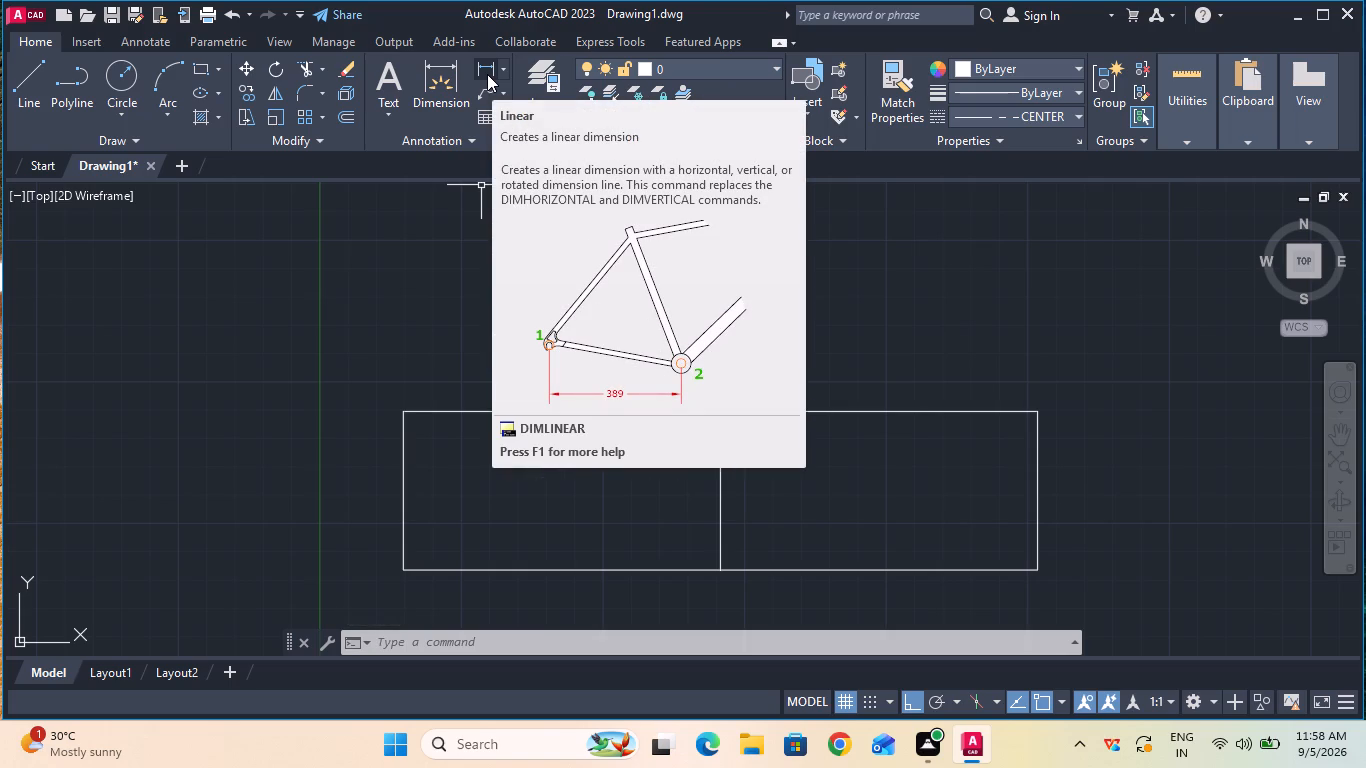
Add a 120 linear dimension from the vertical line's lower endpoint leftward along the rectangle's bottom edge, placed just below it.
left_click(487, 73)
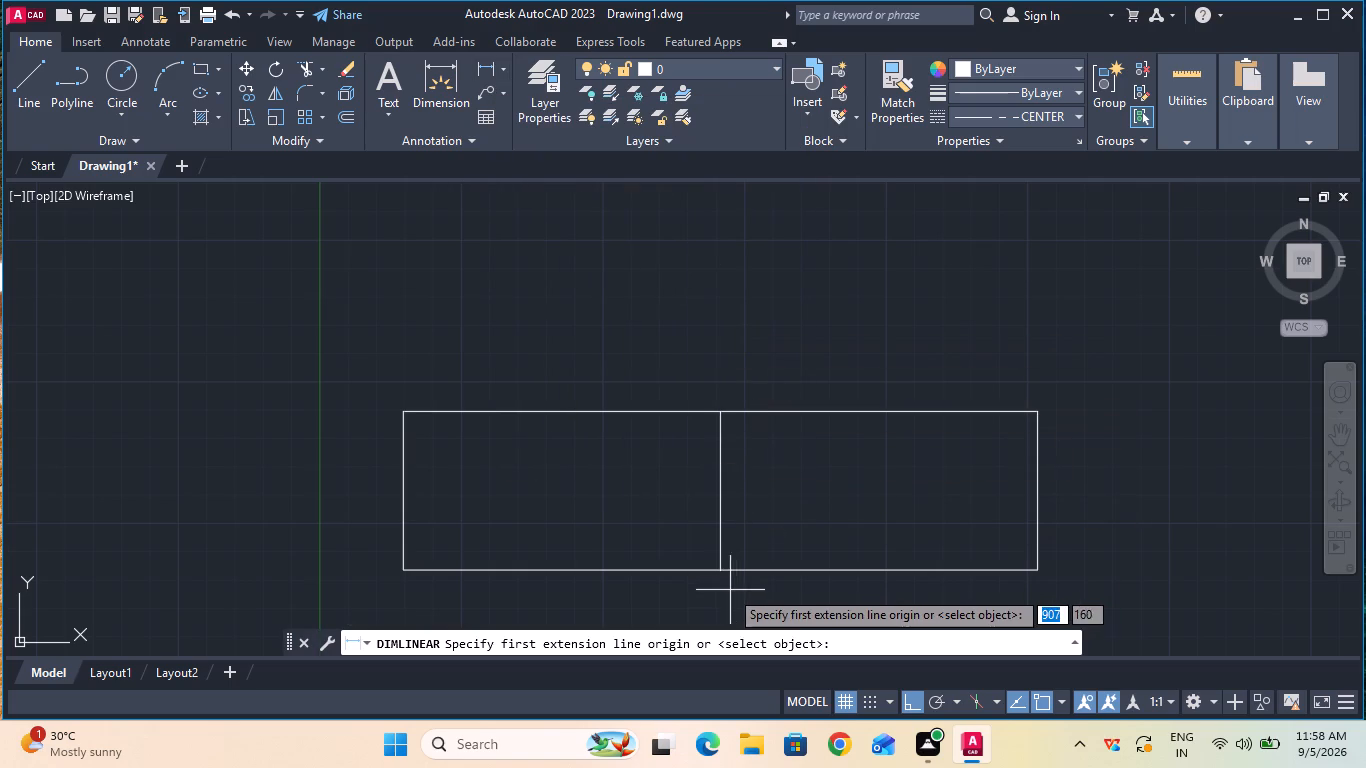
left_click(718, 570)
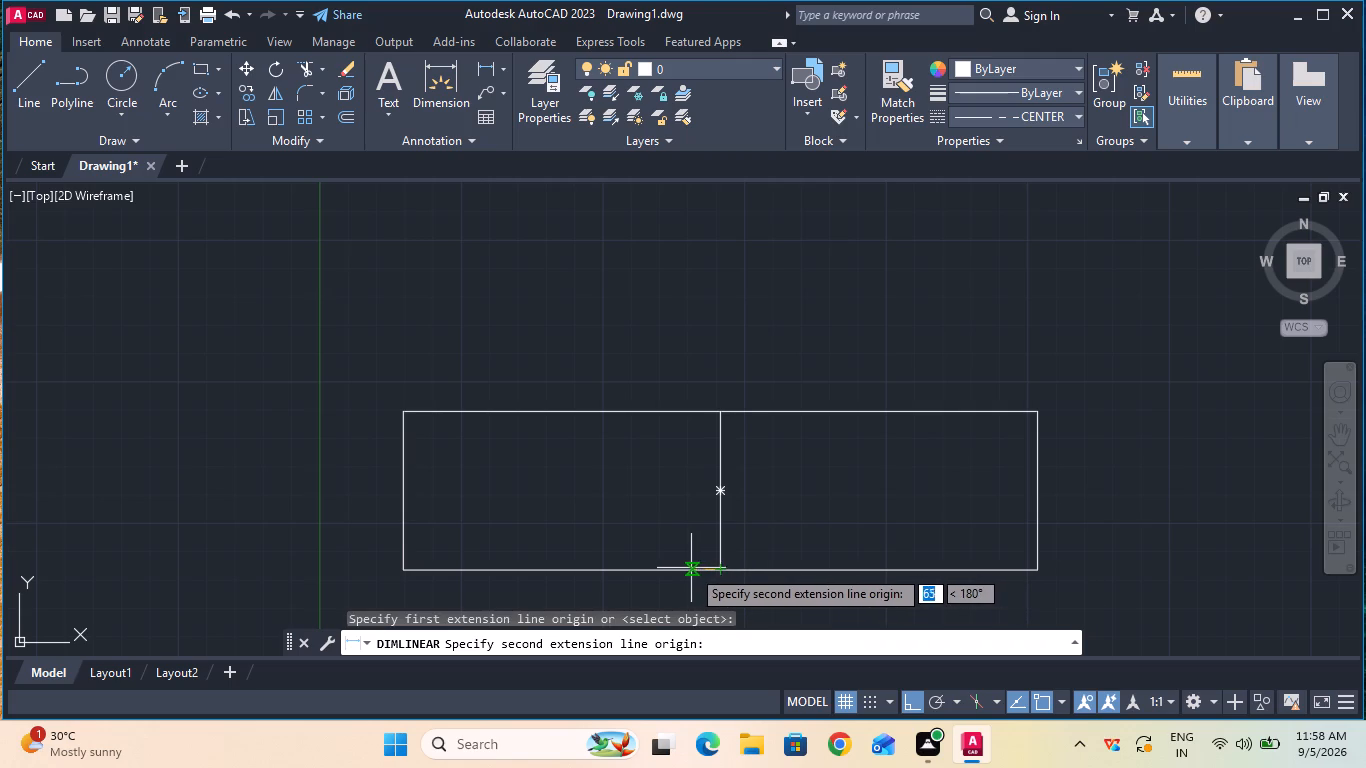
type("12")
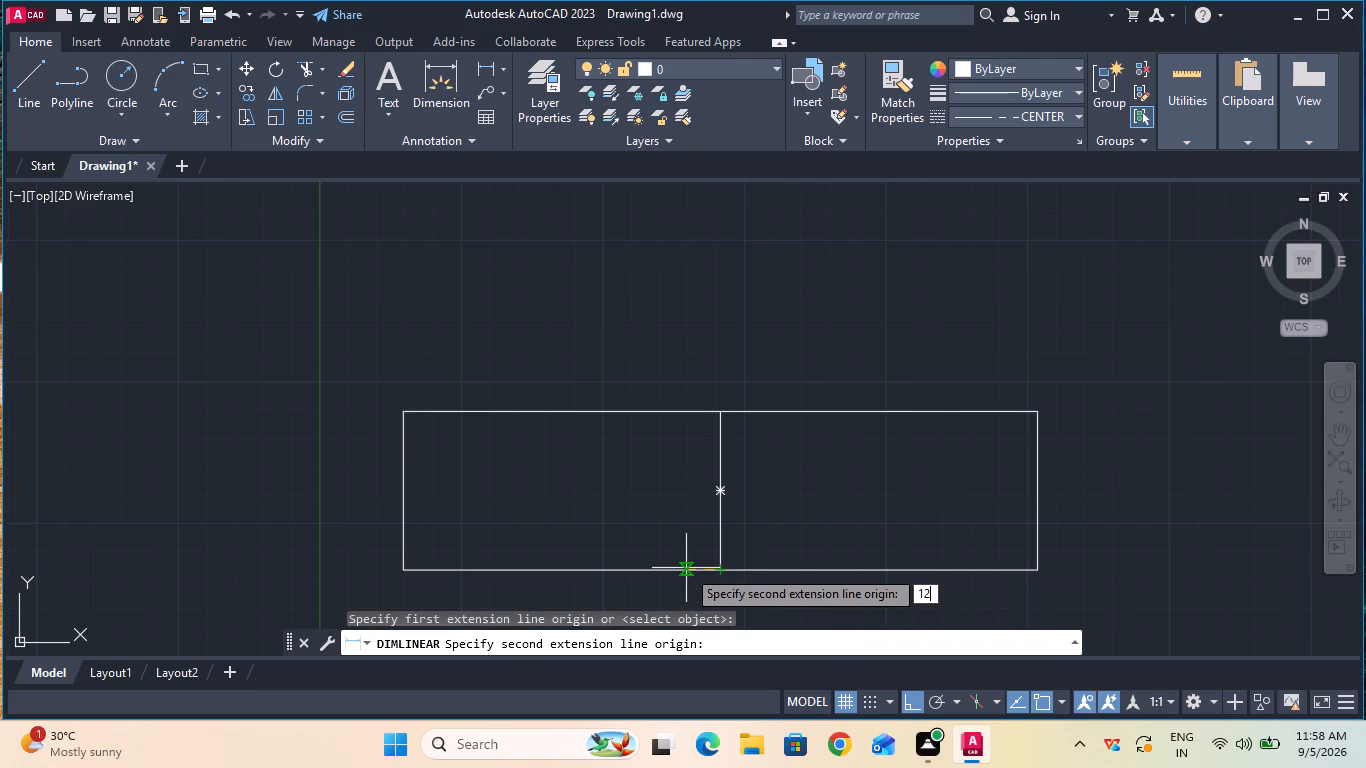
key("0")
key("Return")
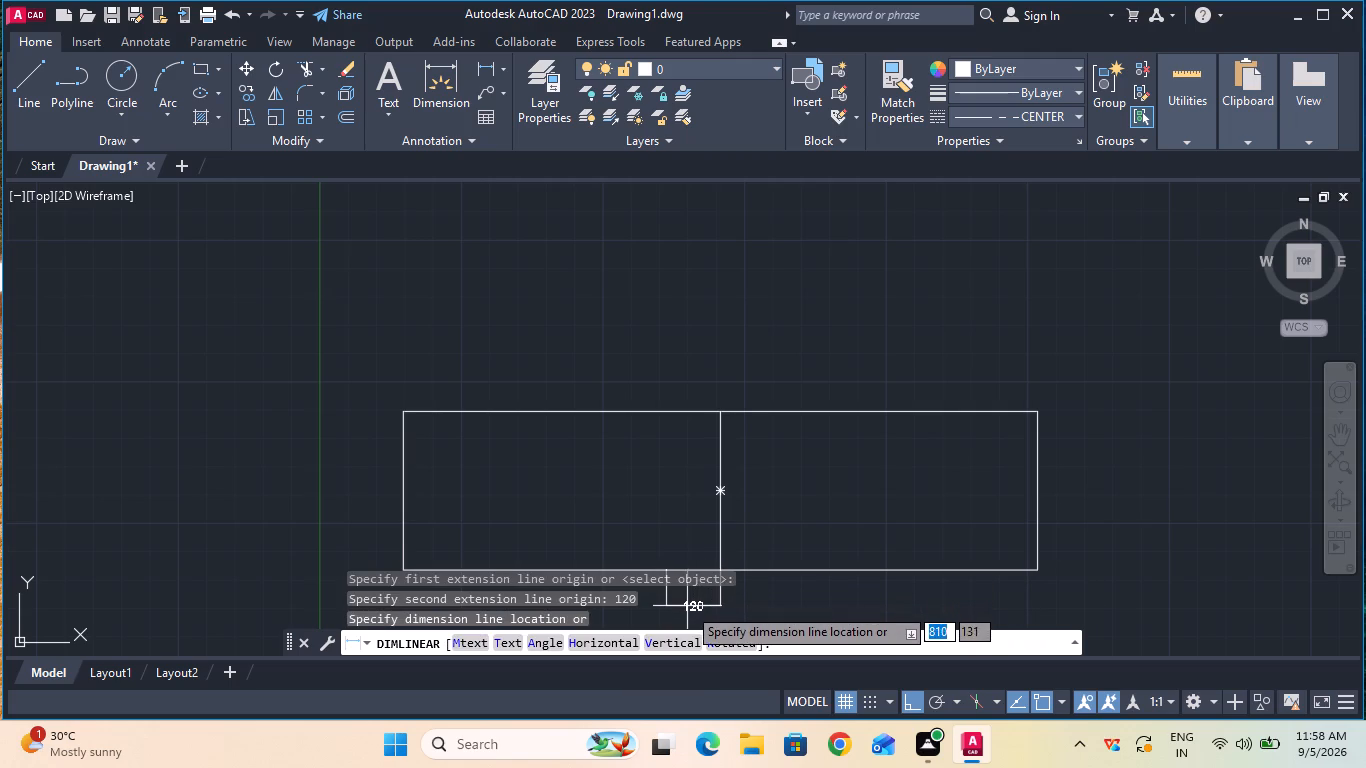
left_click(687, 606)
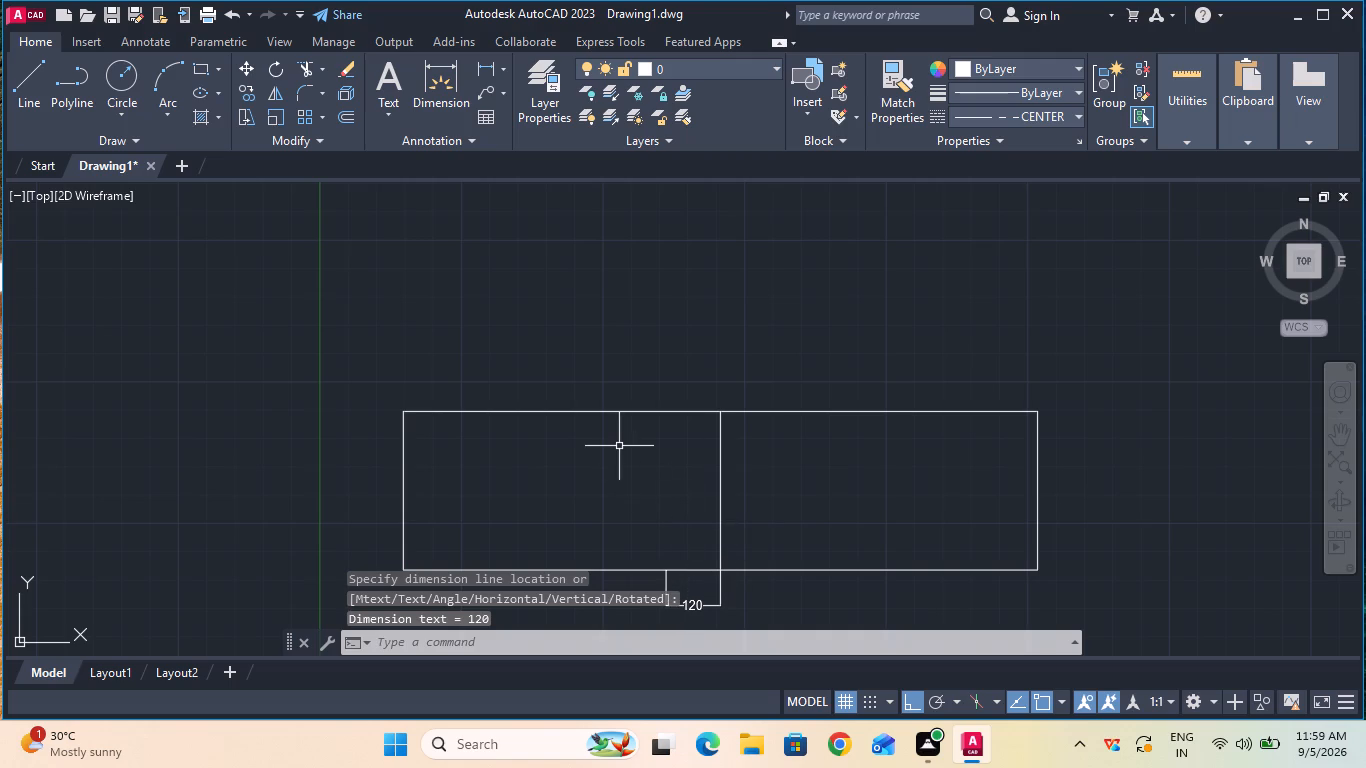
Add a matching 120 linear dimension from the vertical line's lower endpoint rightward along the bottom edge, placed just below it.
left_click(488, 62)
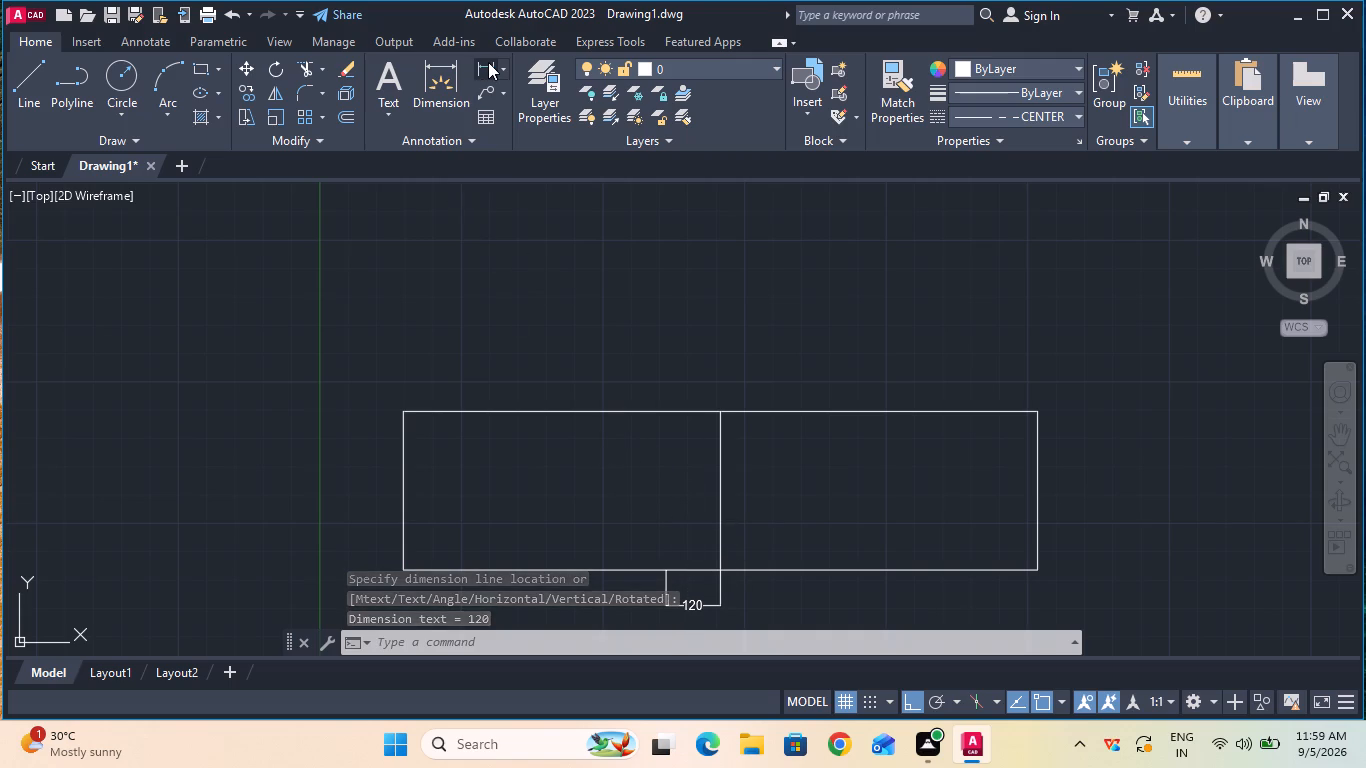
left_click(724, 570)
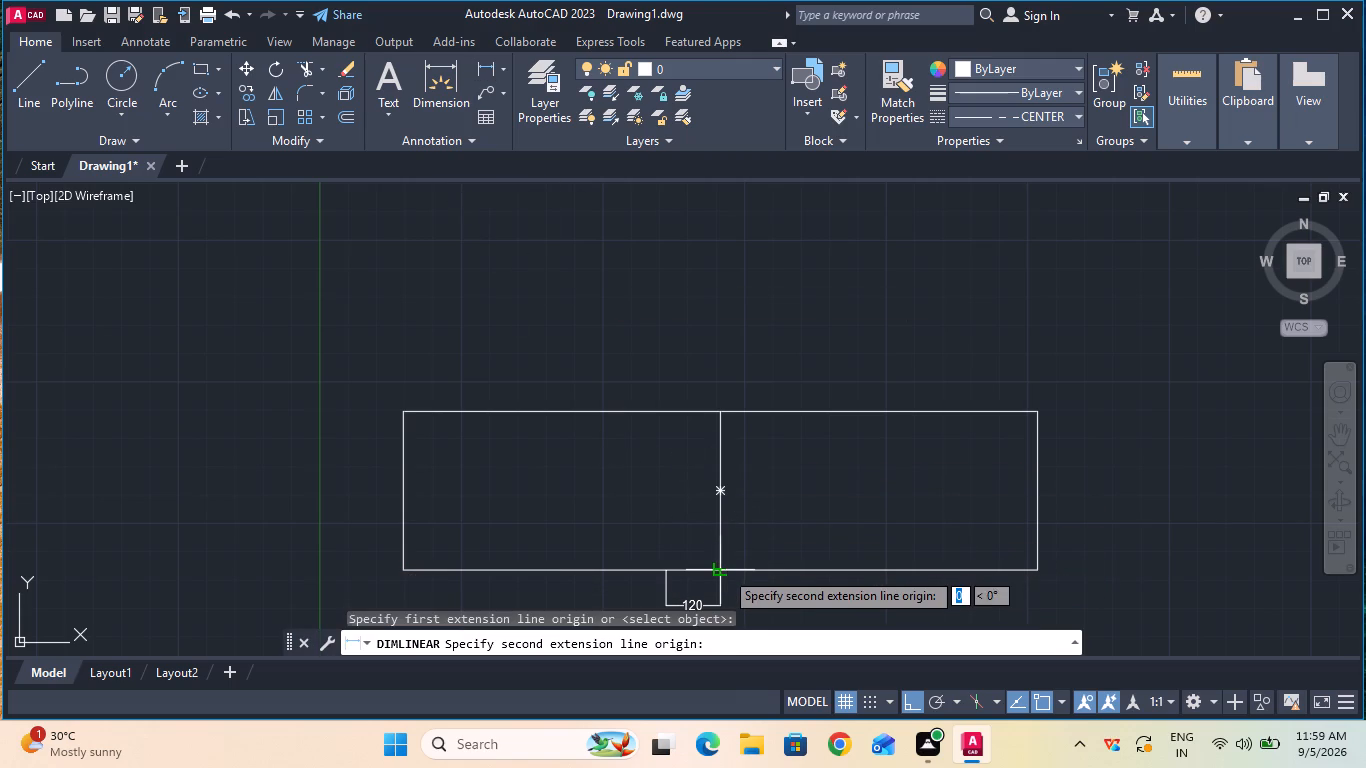
type("12")
key("0")
key("Return")
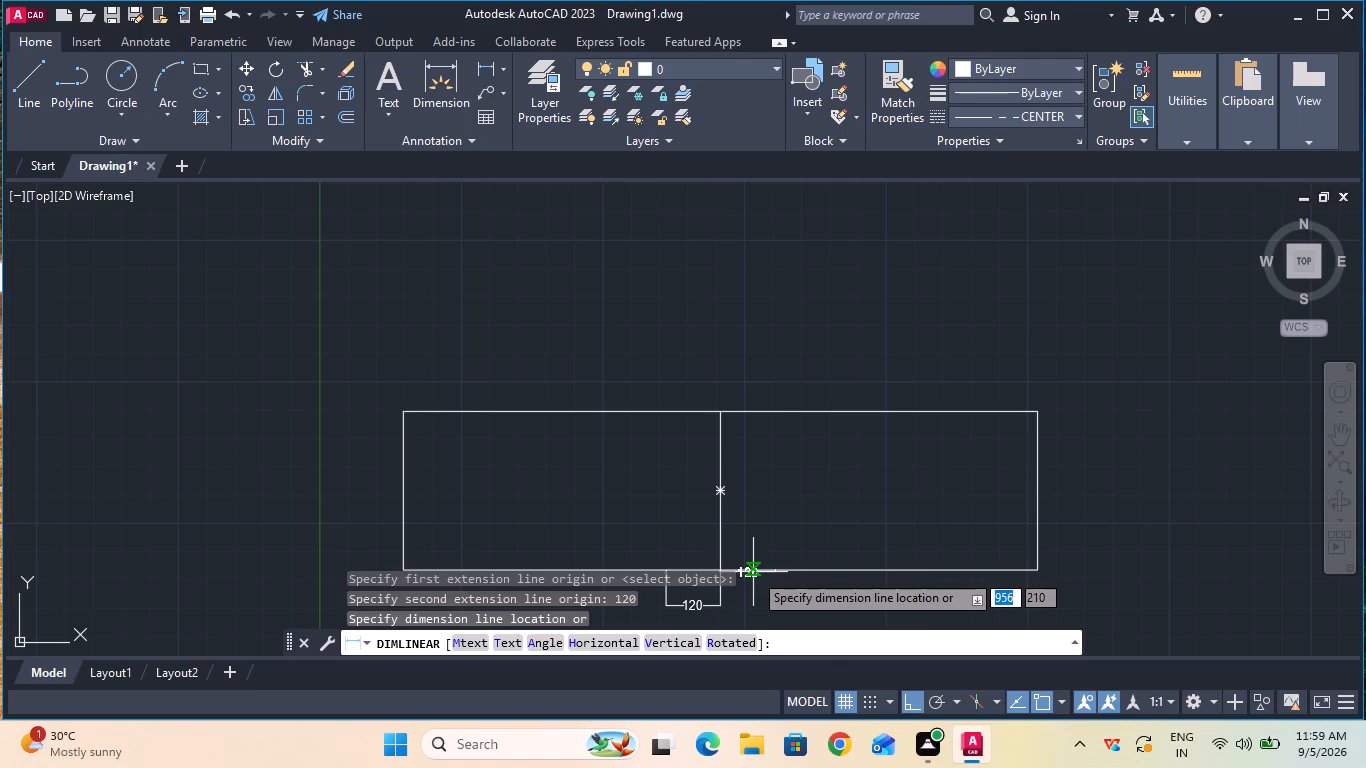
left_click(767, 606)
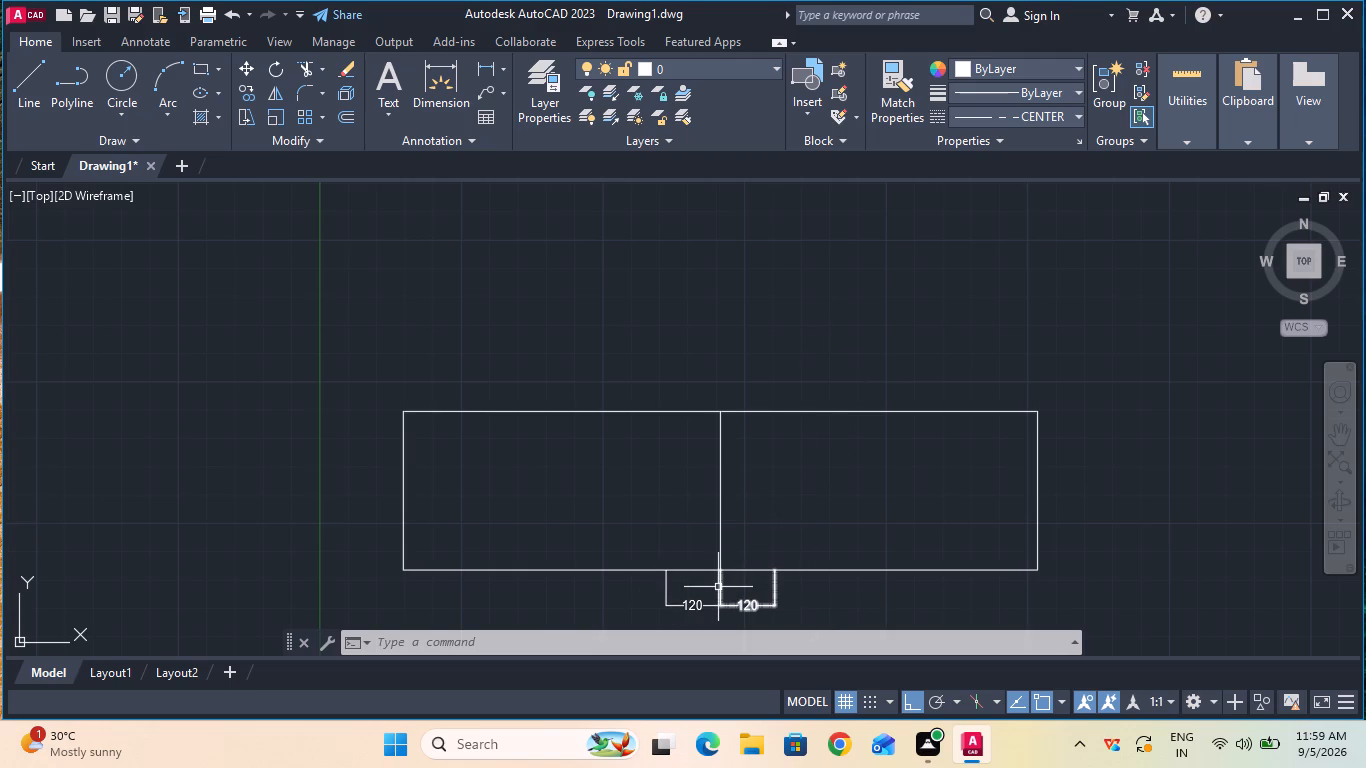
Set the current linetype for new objects to ByBlock.
left_click(307, 67)
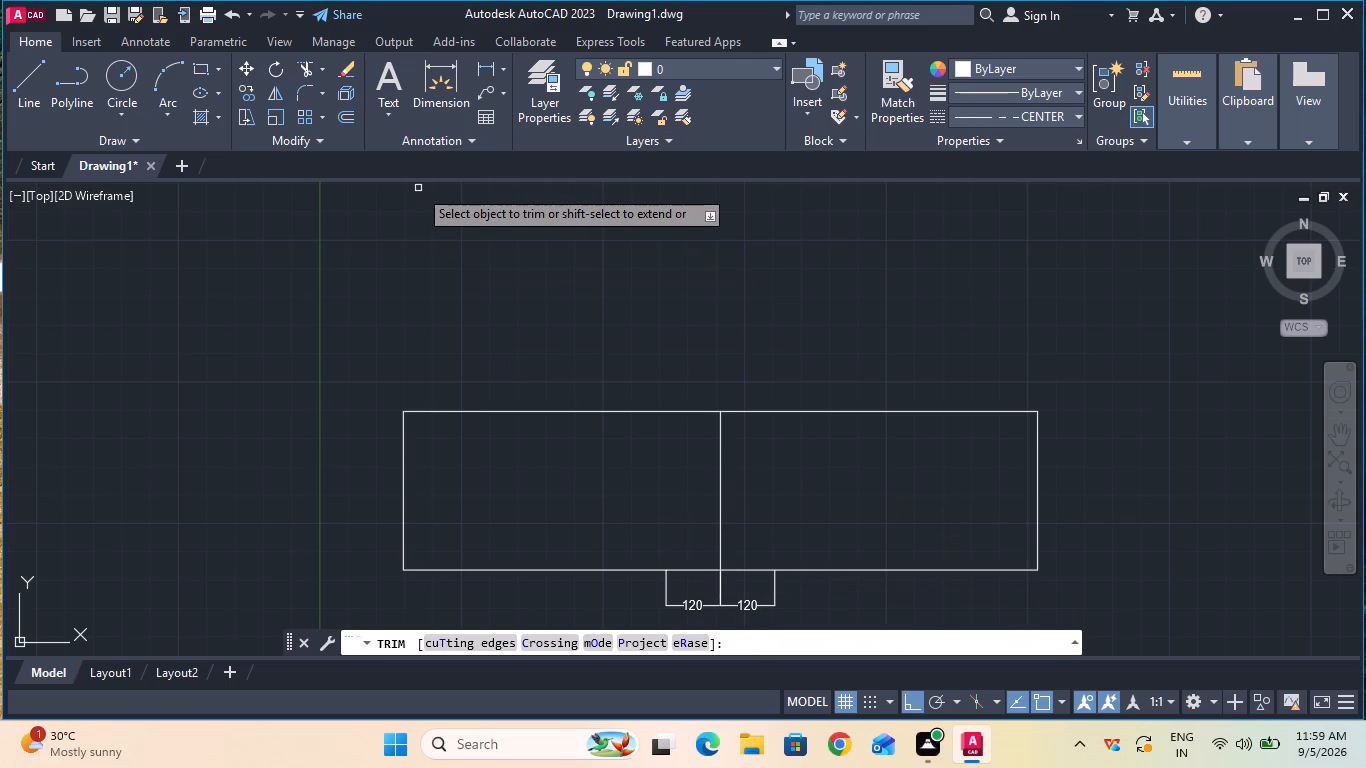
key("Escape")
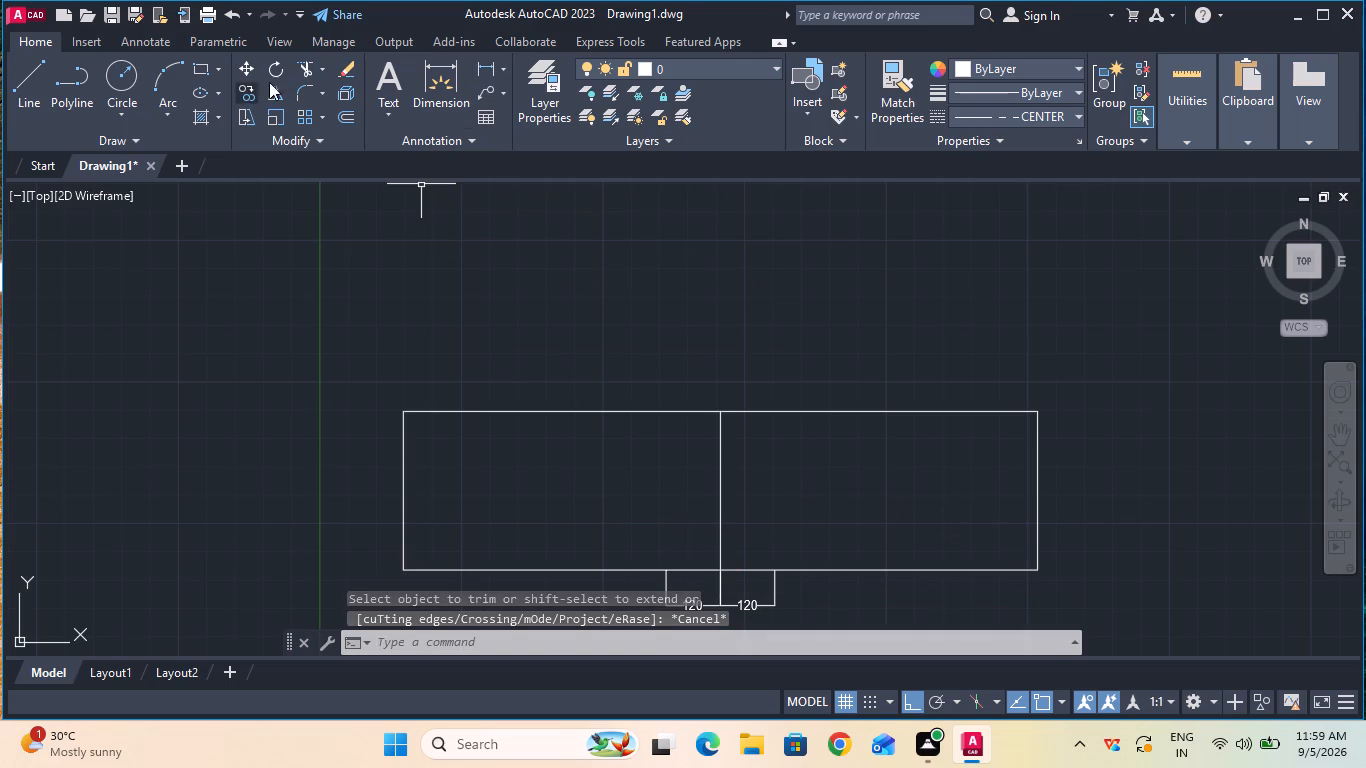
left_click(1022, 116)
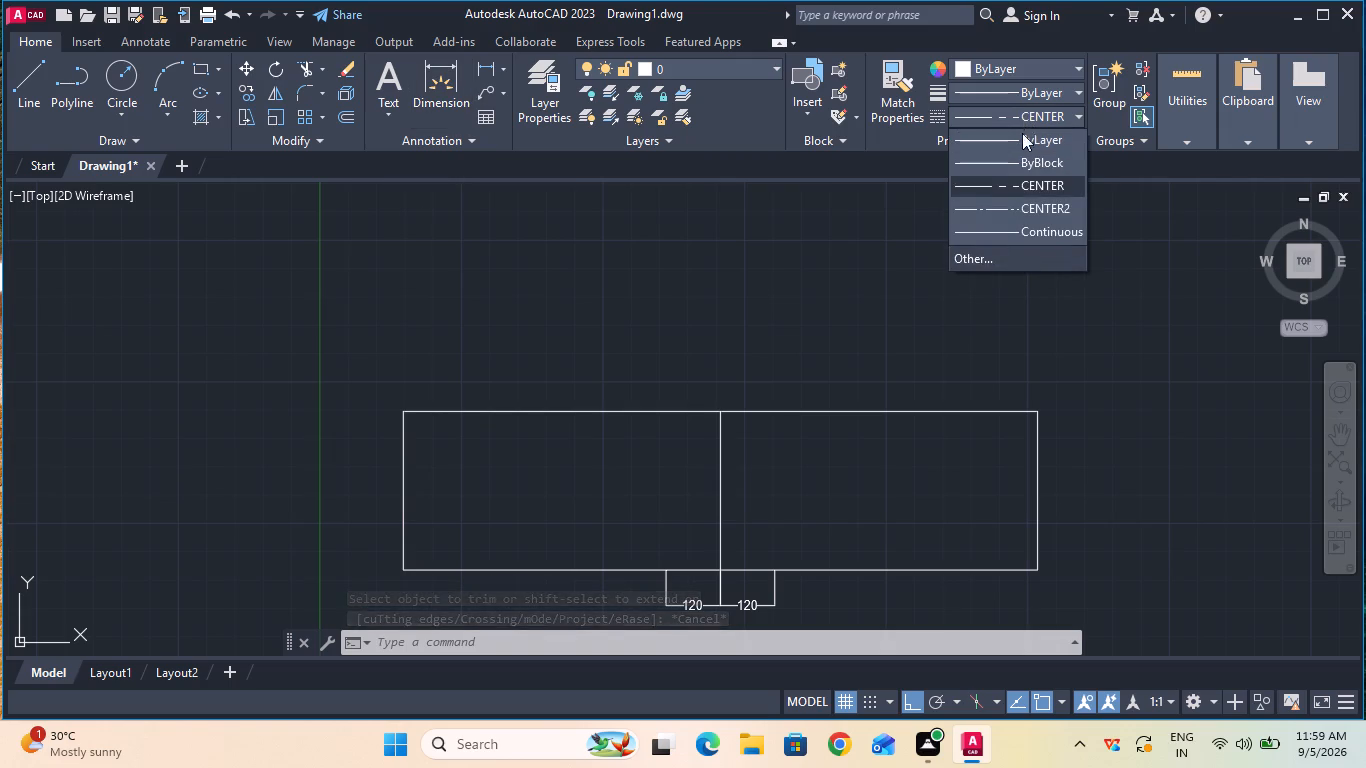
left_click(1021, 164)
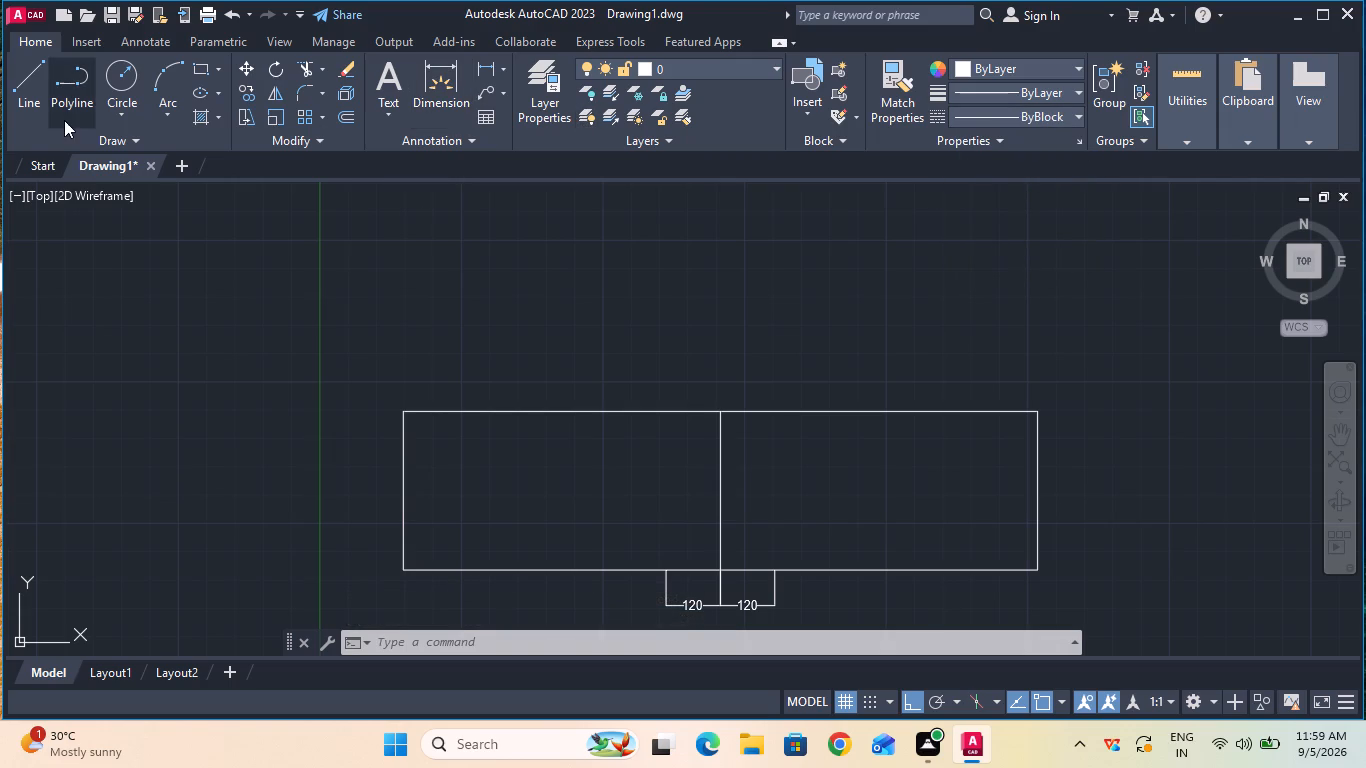
Draw a three-sided line outline from the left 120 mark on the bottom edge: 185 up, 240 right and 185 down.
left_click(31, 98)
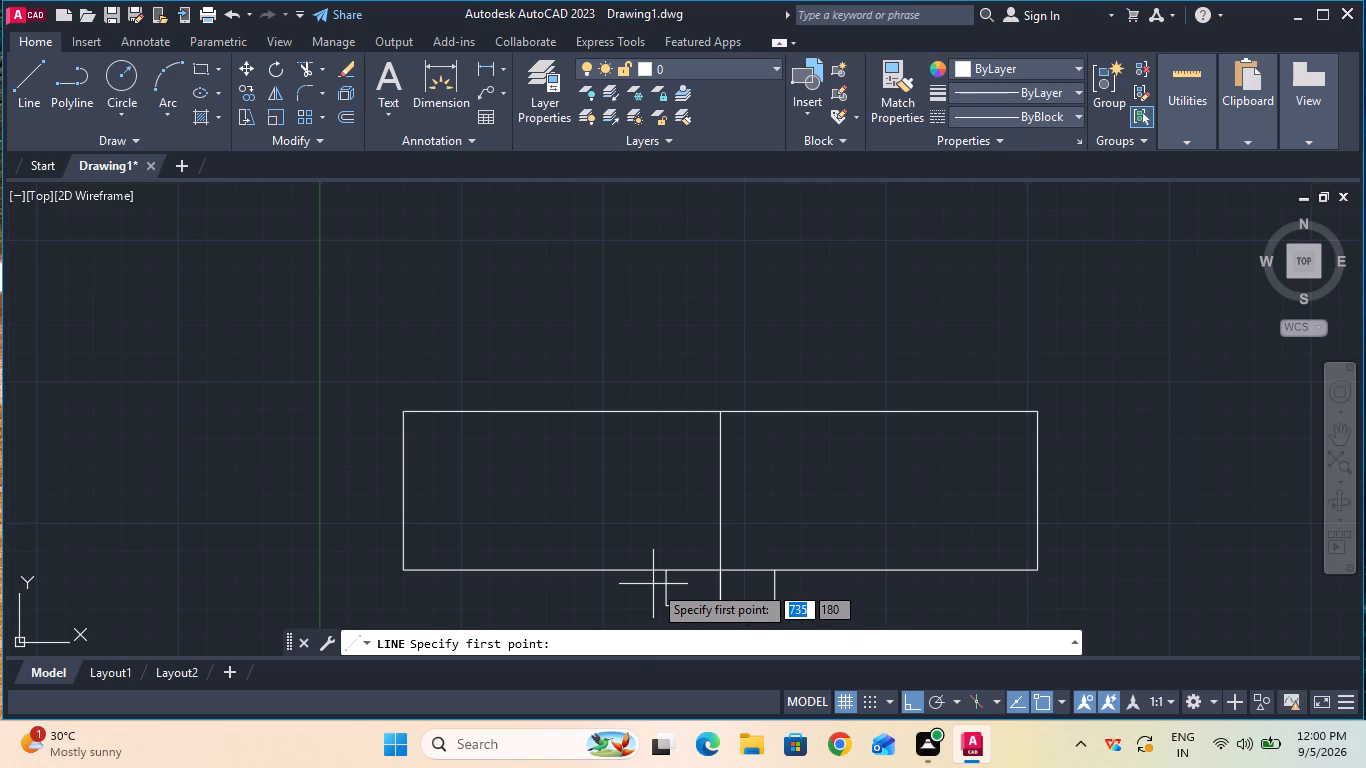
left_click(662, 570)
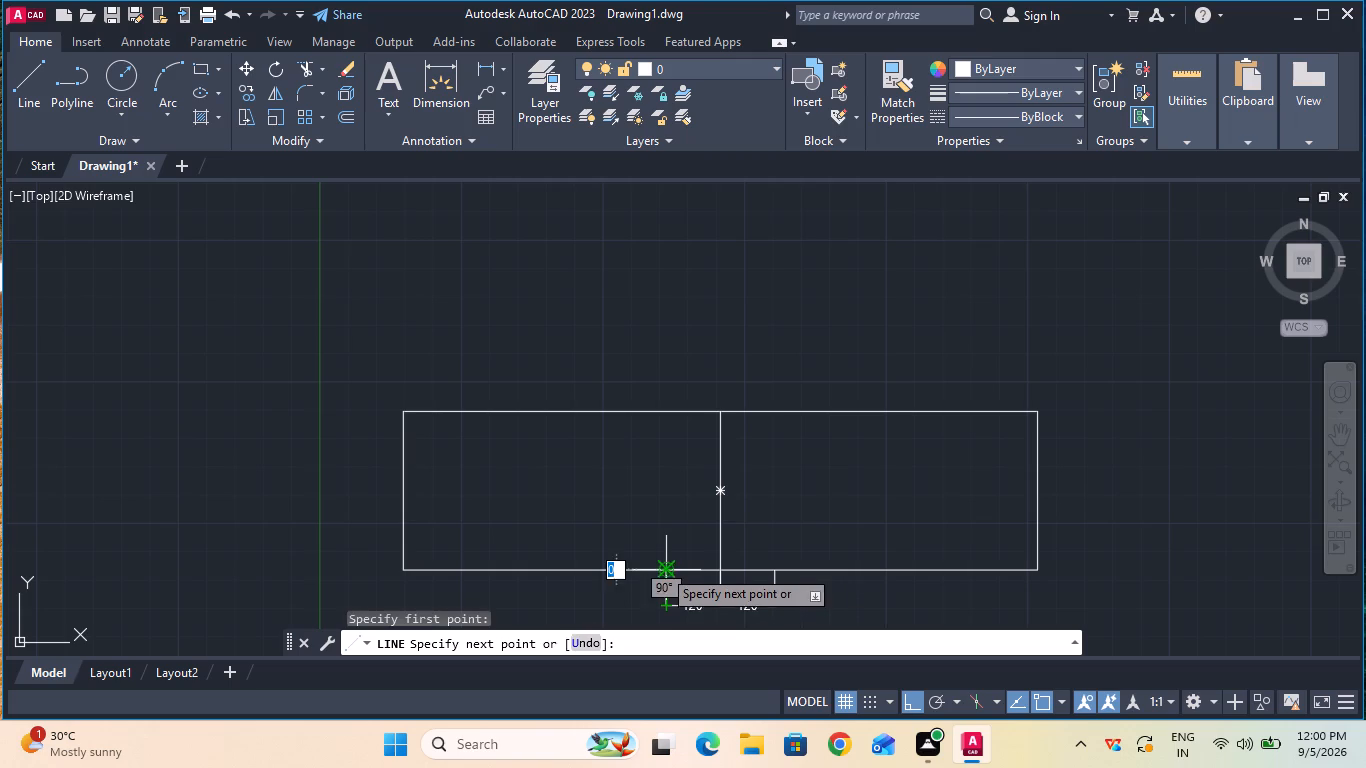
key("1")
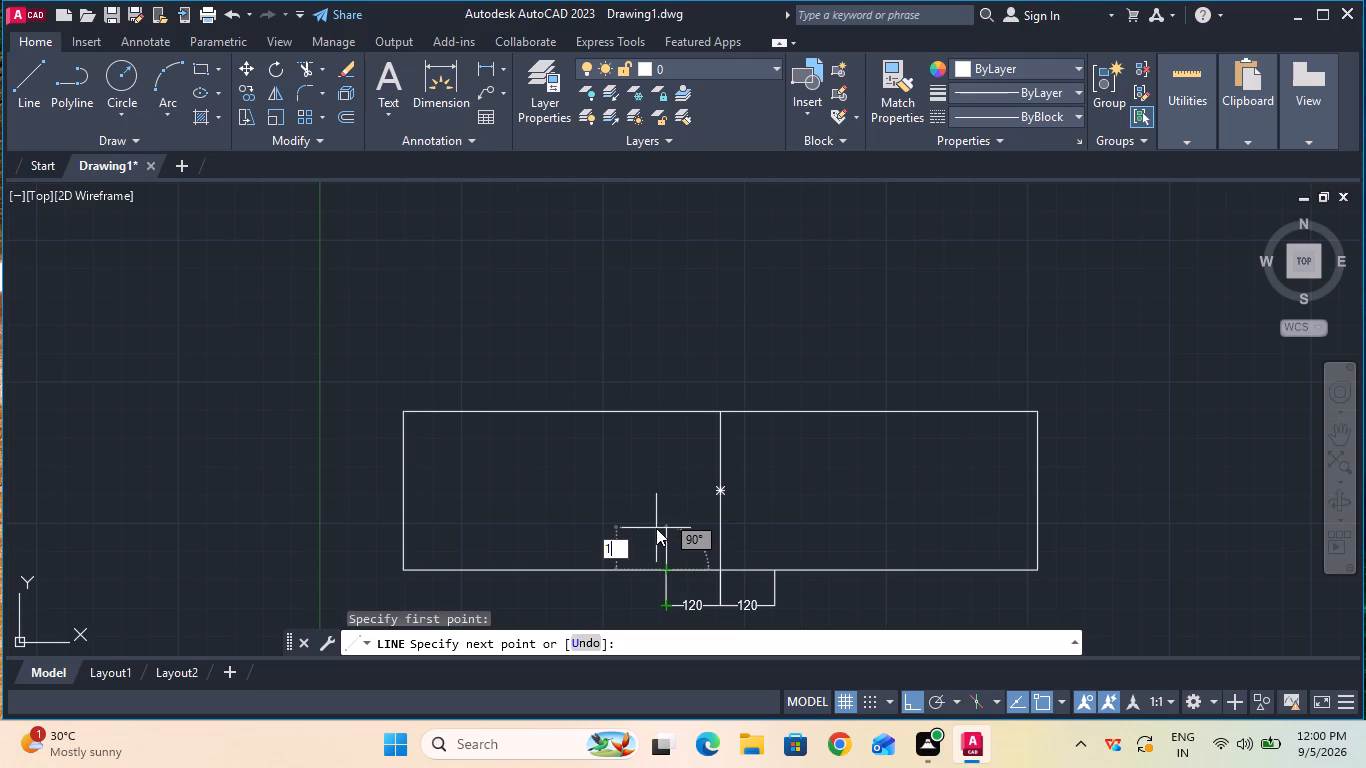
key("8")
key("5")
key("Return")
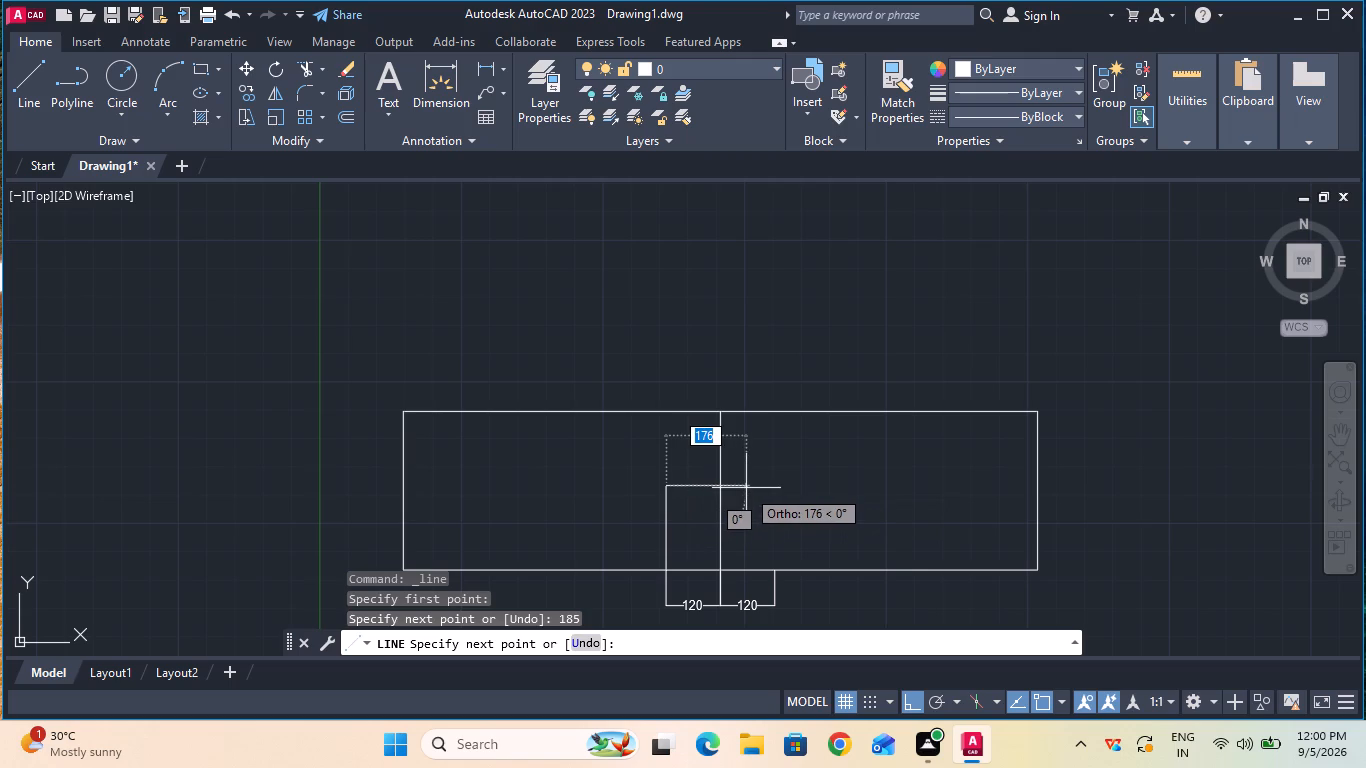
key("2")
type("40")
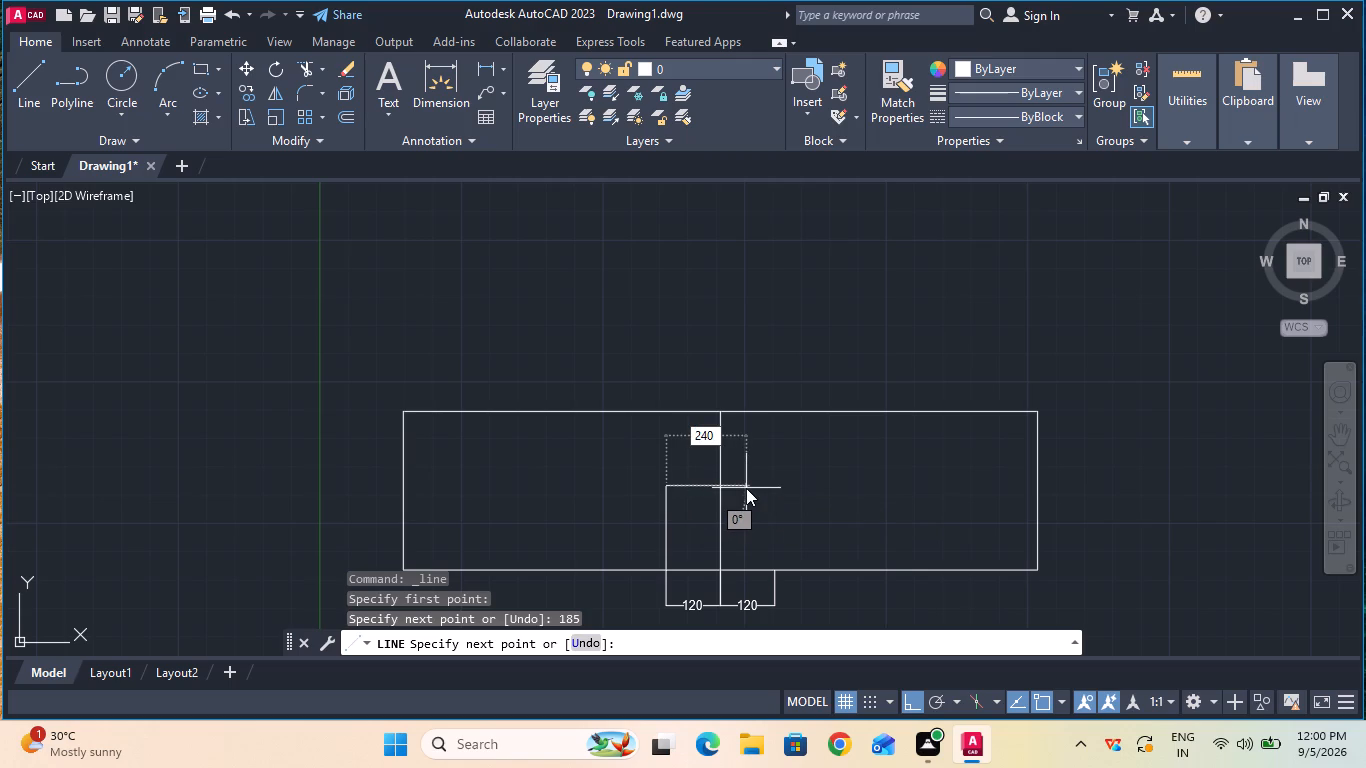
key("Return")
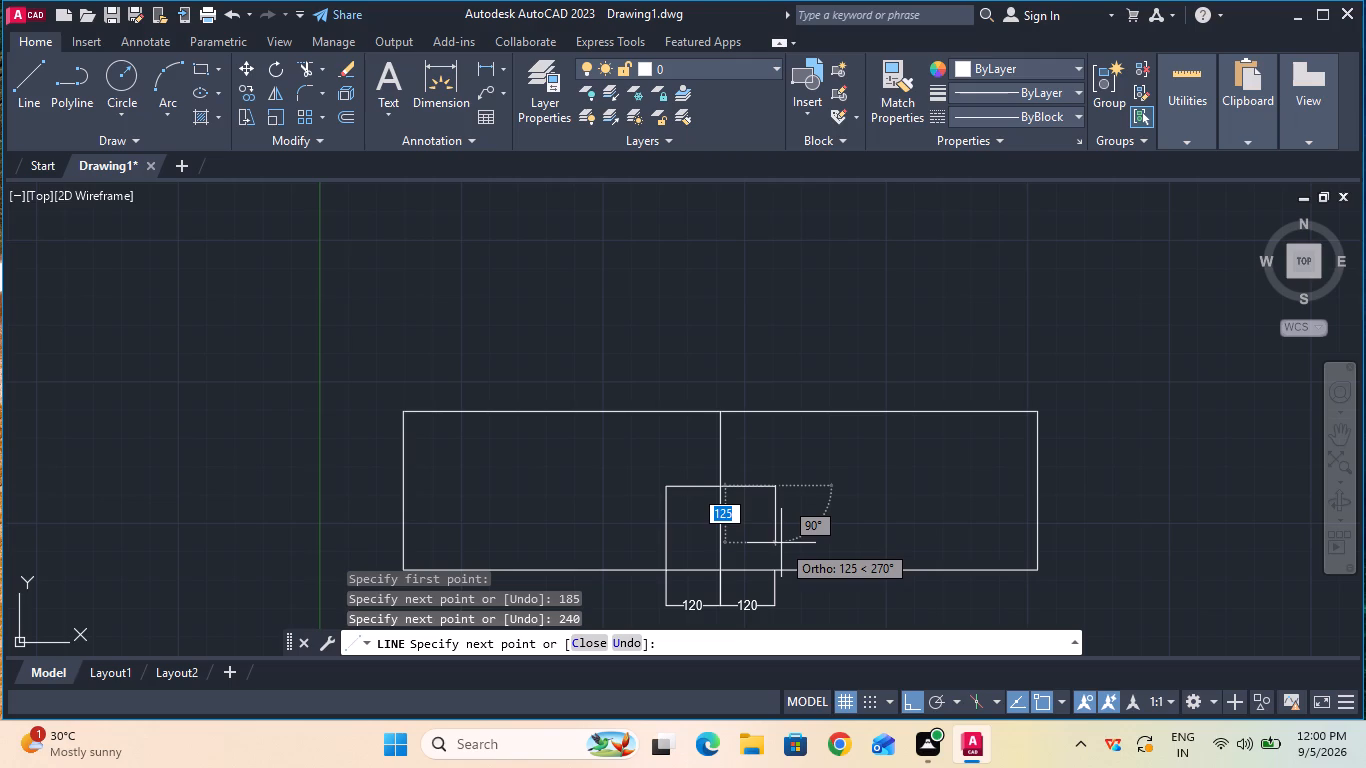
type("18")
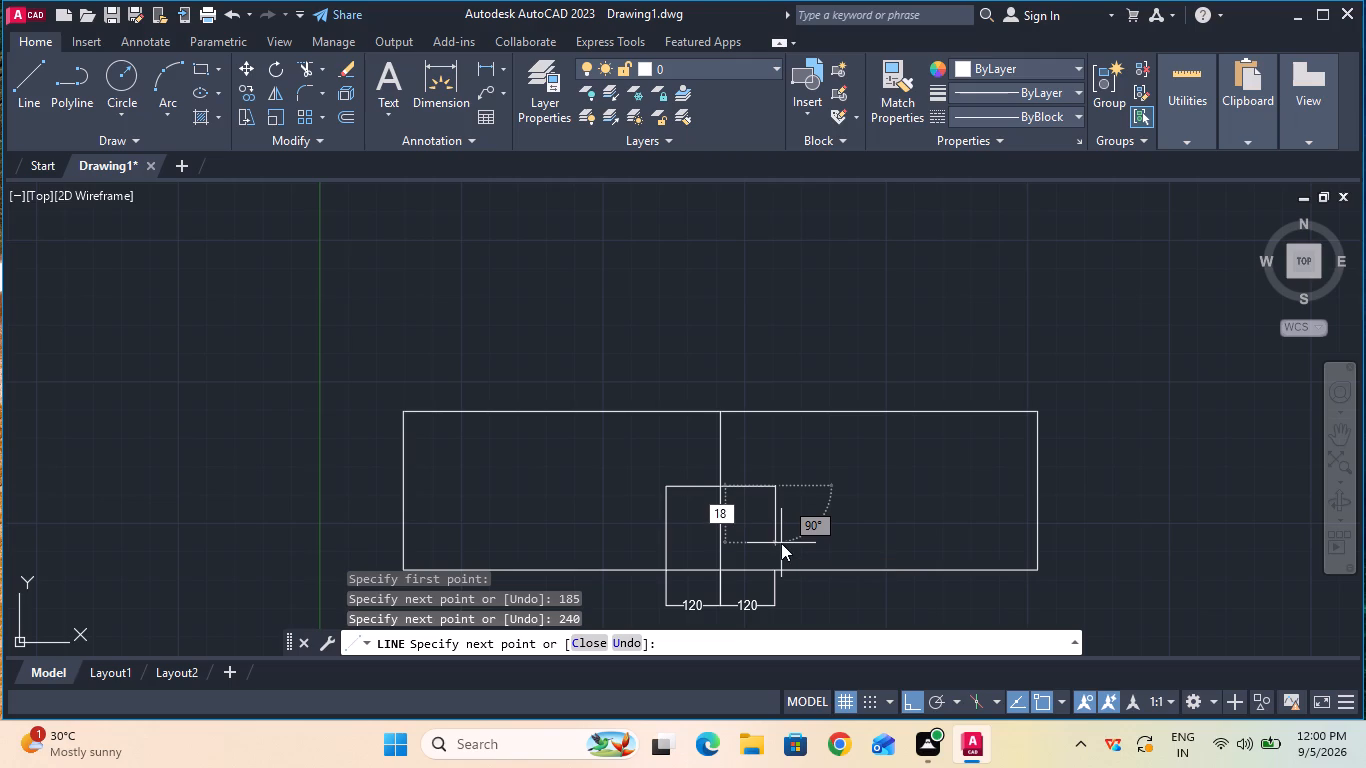
key("5")
key("Return")
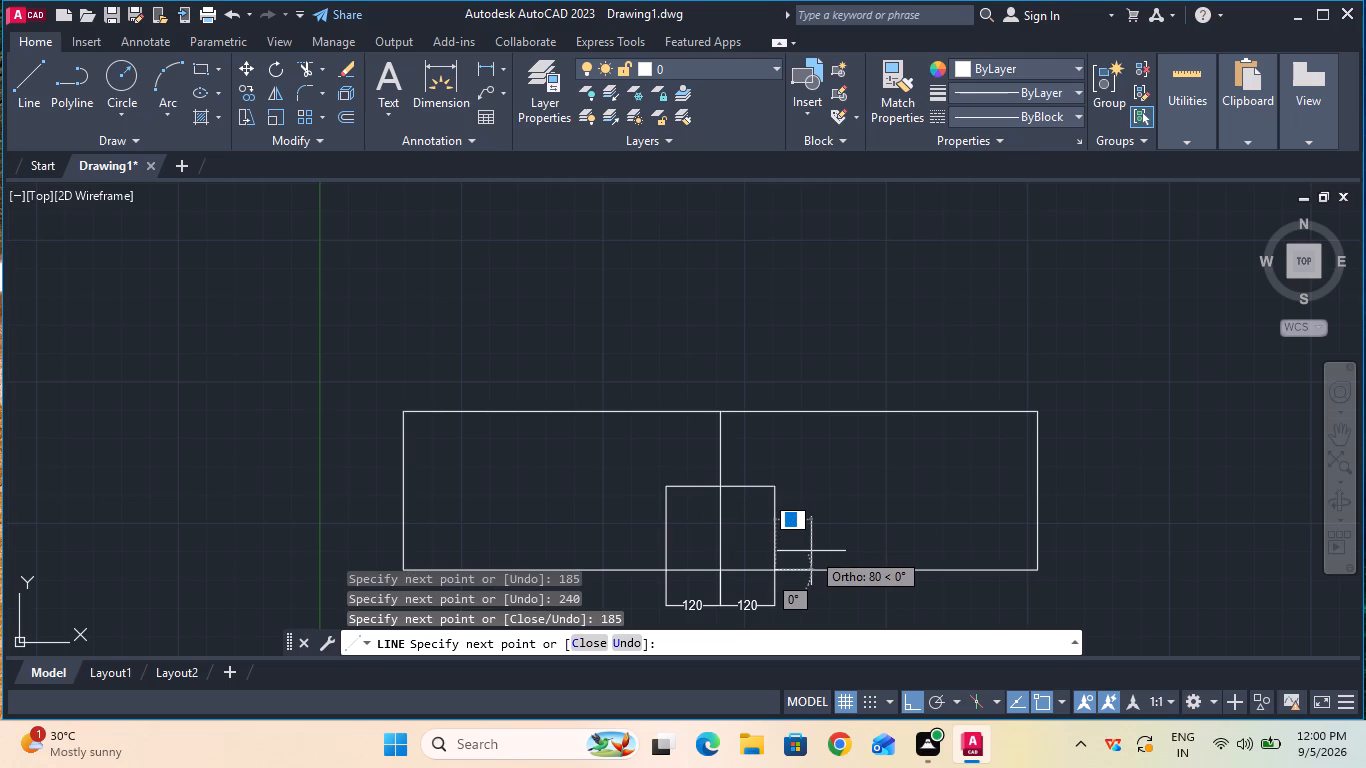
key("Escape")
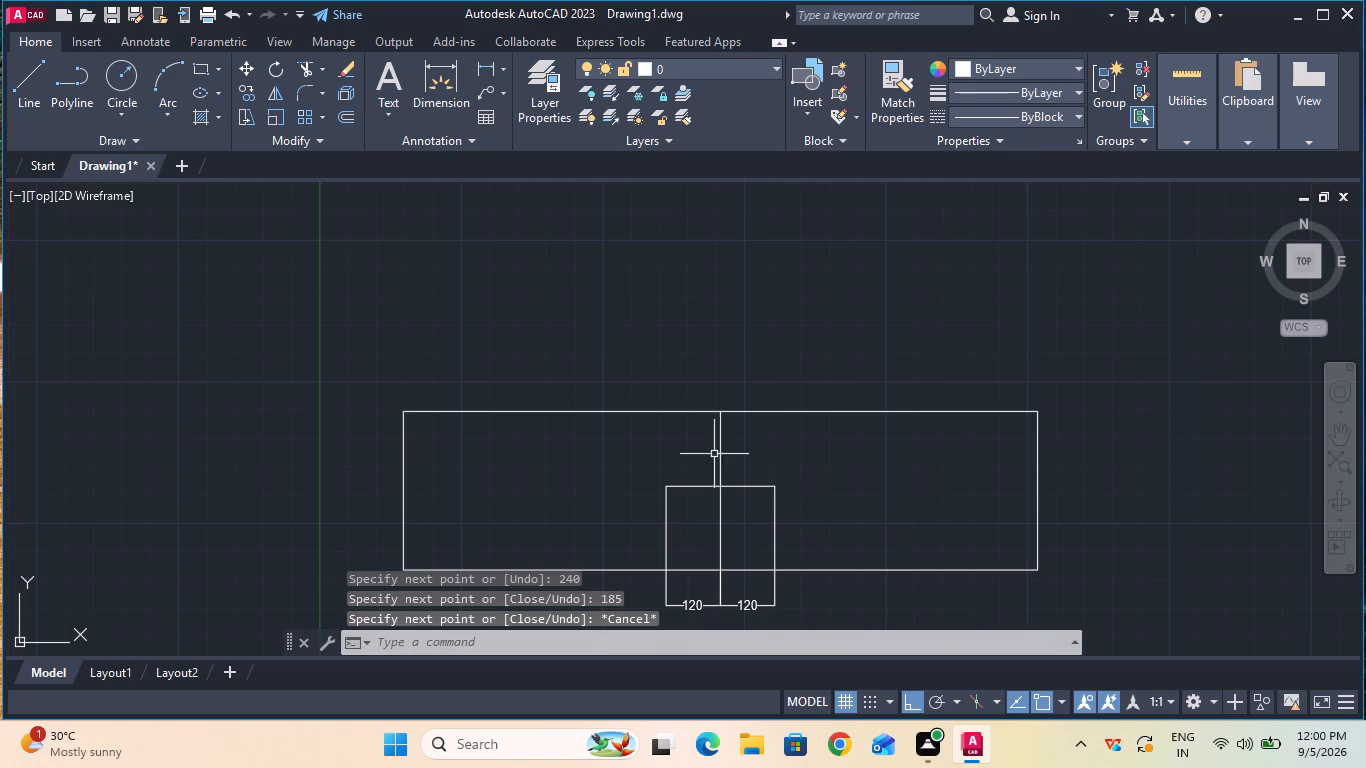
Erase both 120 dimensions below the rectangle's bottom edge.
left_click(357, 61)
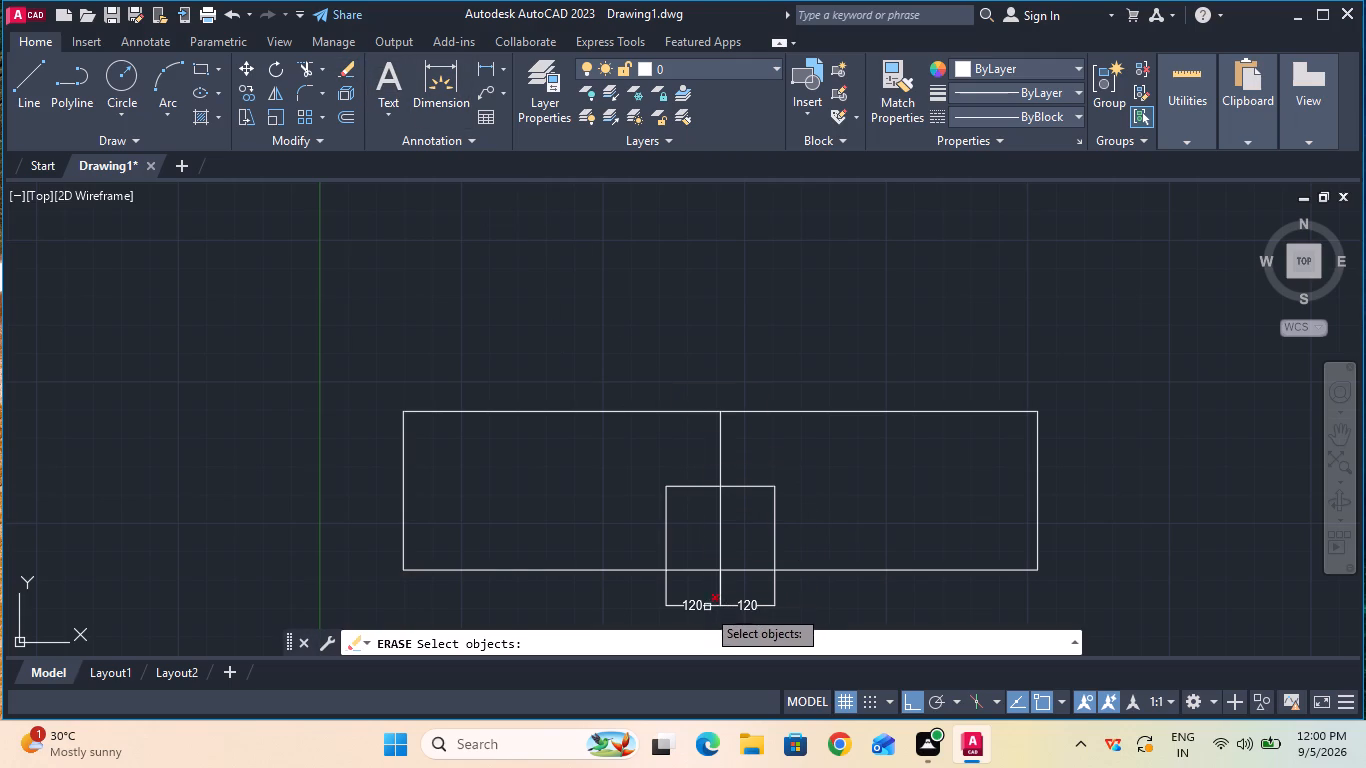
left_click(703, 611)
left_click(746, 610)
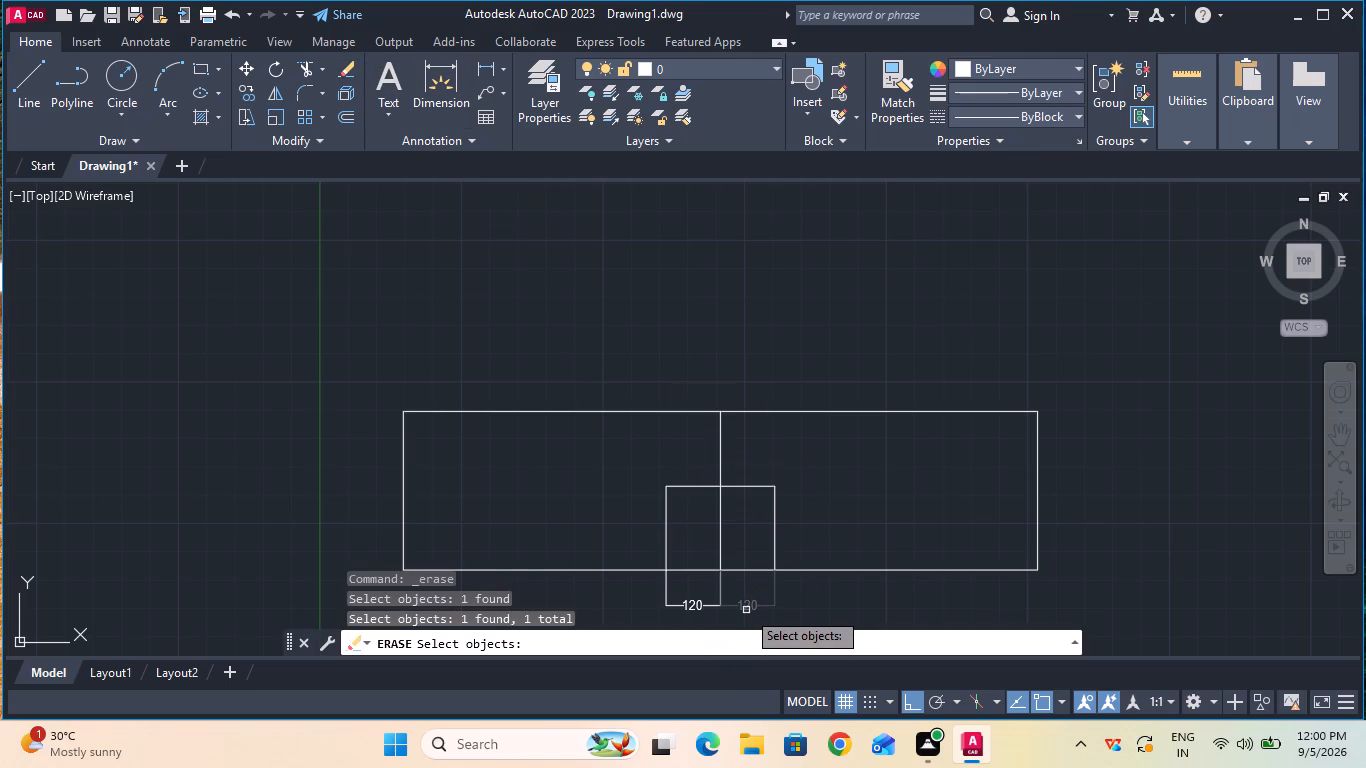
key("Return")
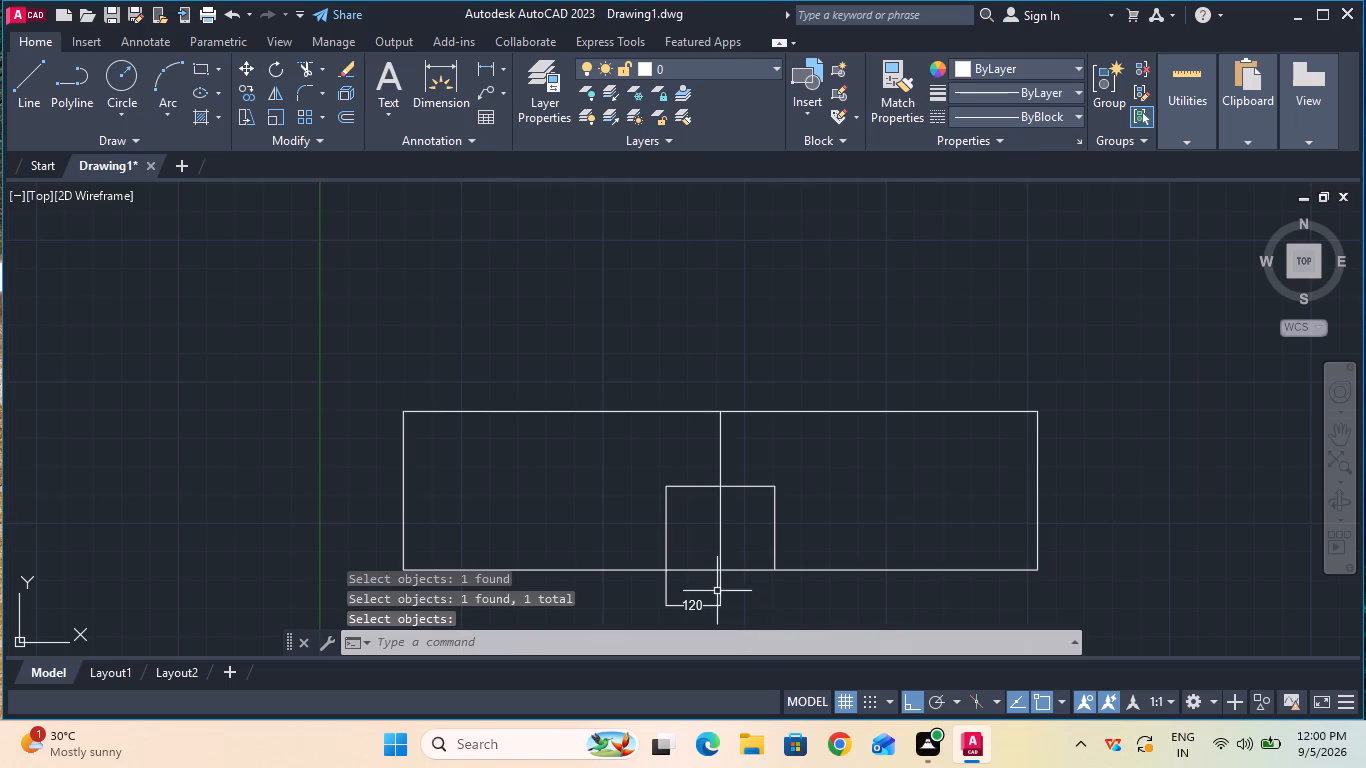
left_click(350, 71)
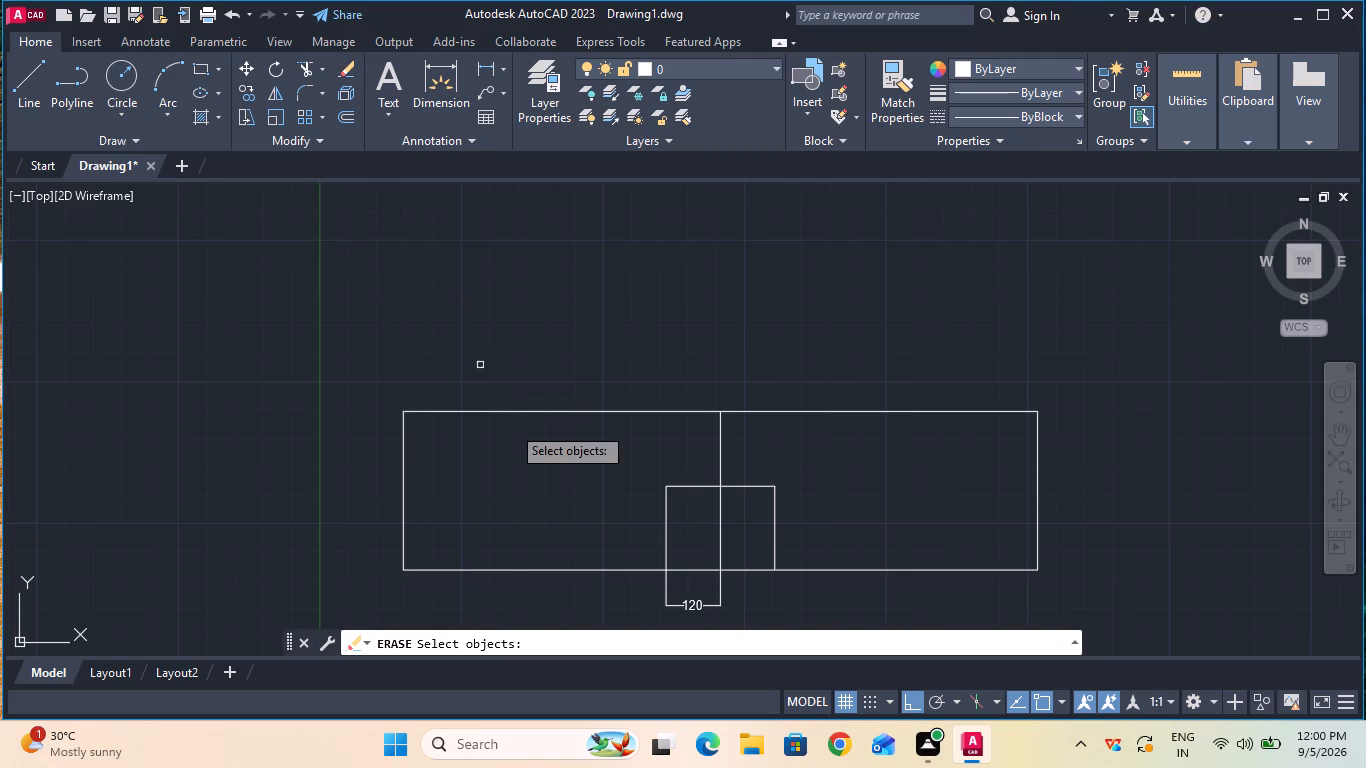
left_click(681, 602)
key("Return")
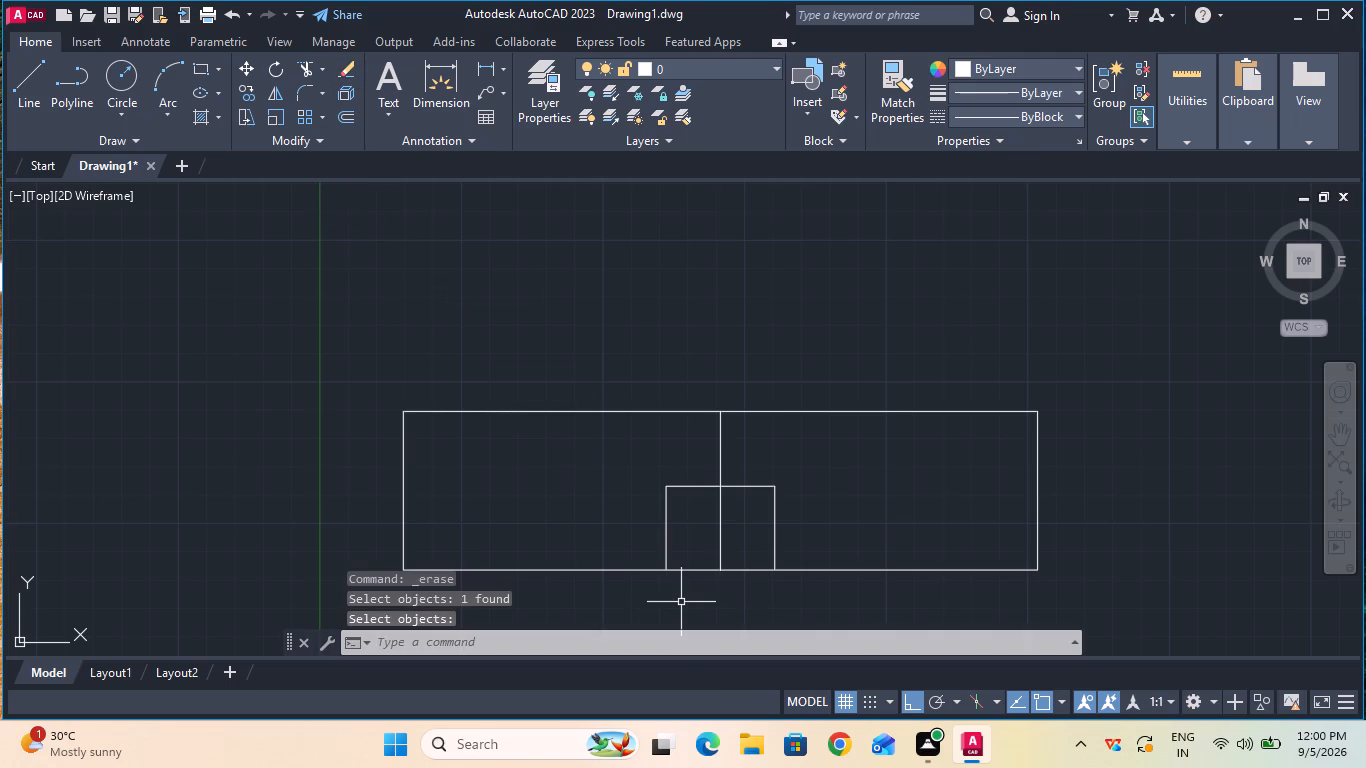
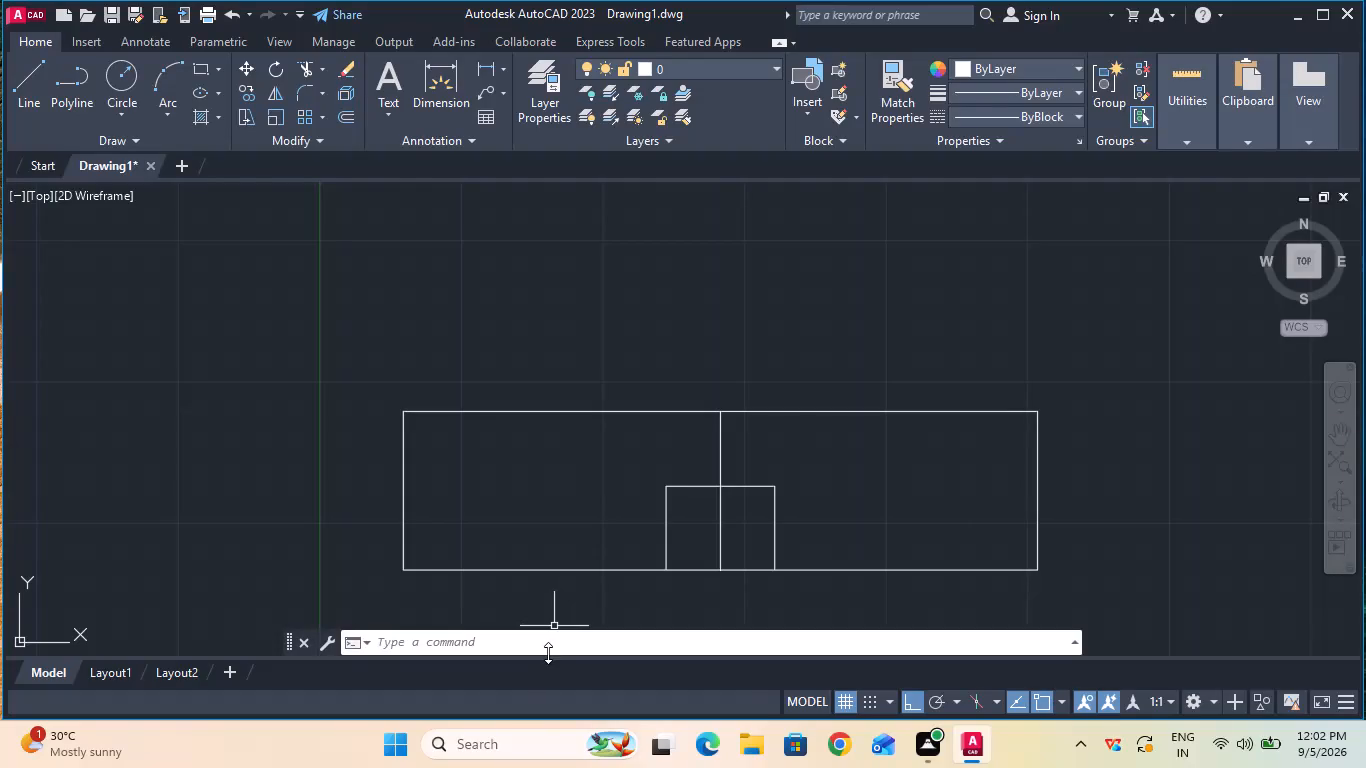
Set the drawing units' length precision to one decimal place (0.0).
left_click(548, 653)
type("uni")
type("ts")
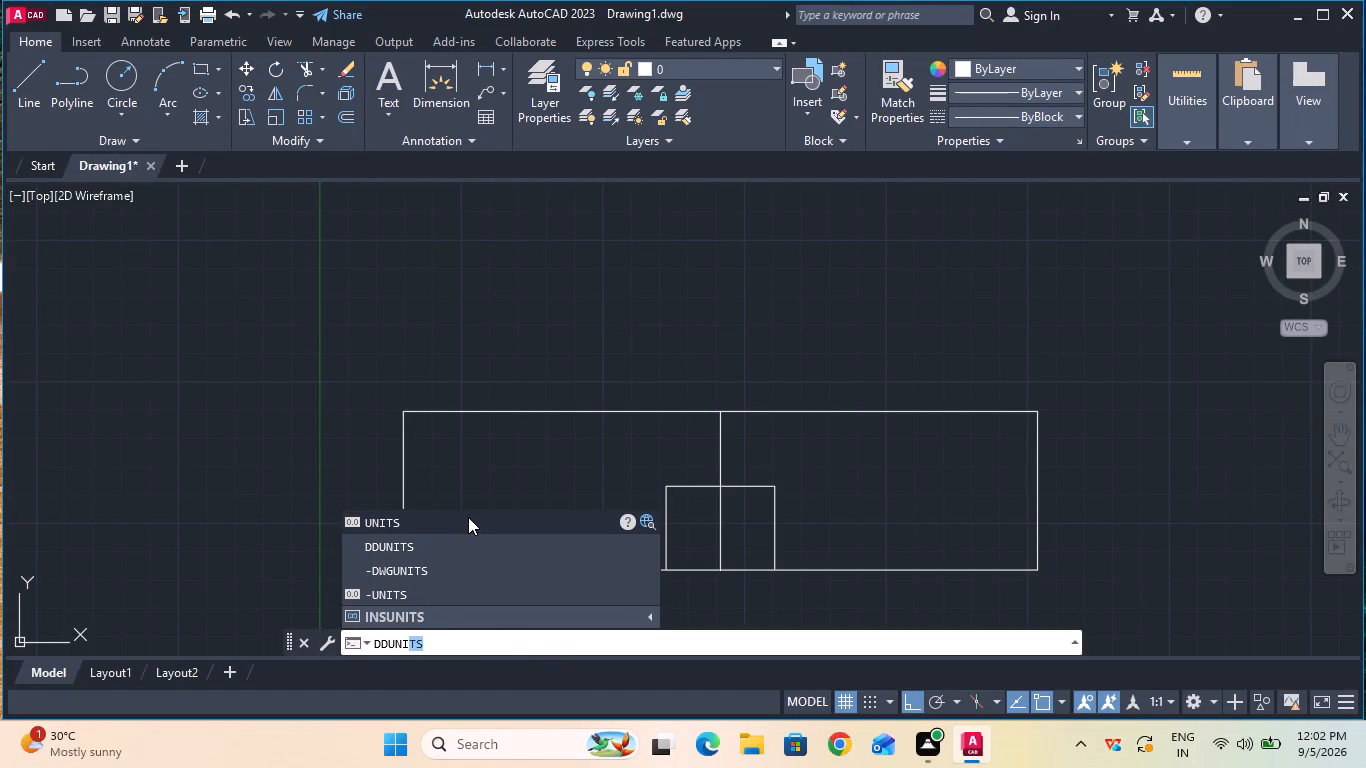
left_click(468, 517)
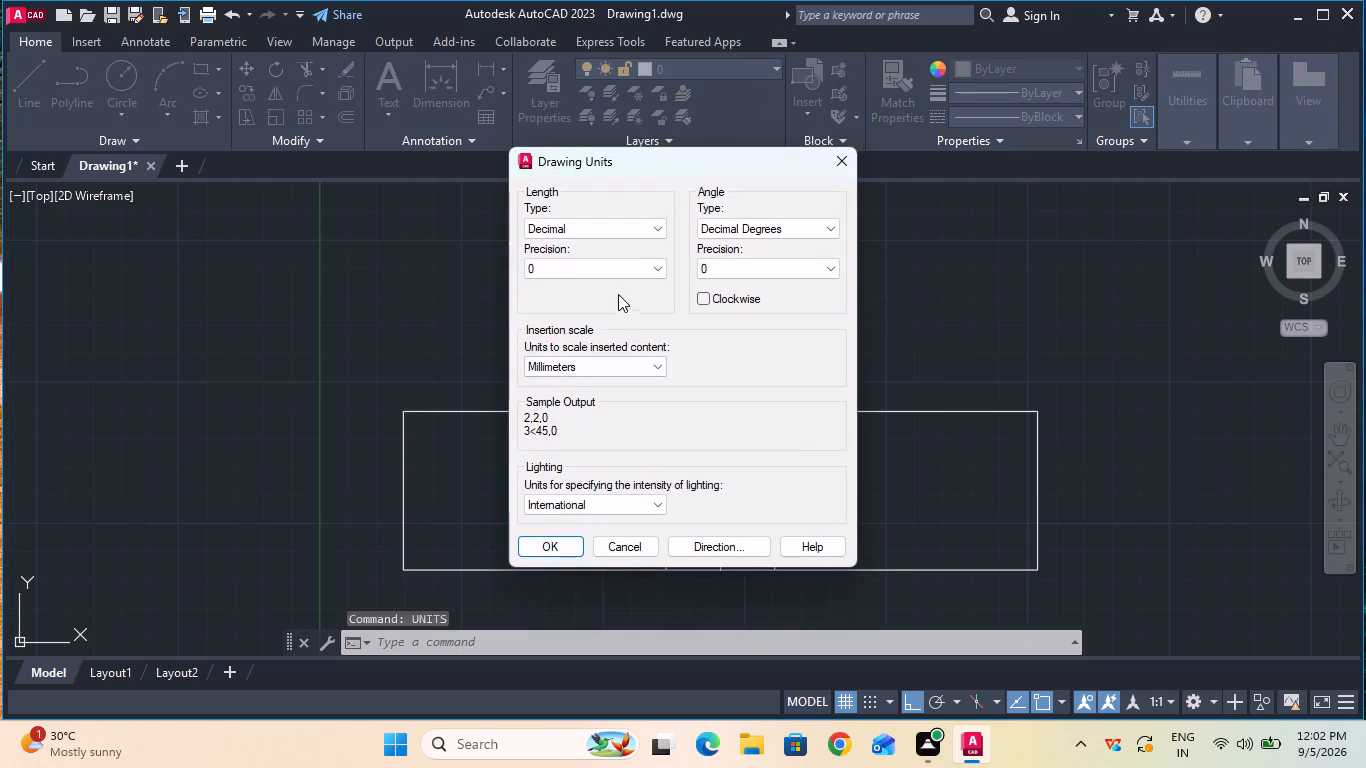
left_click(619, 271)
left_click(620, 303)
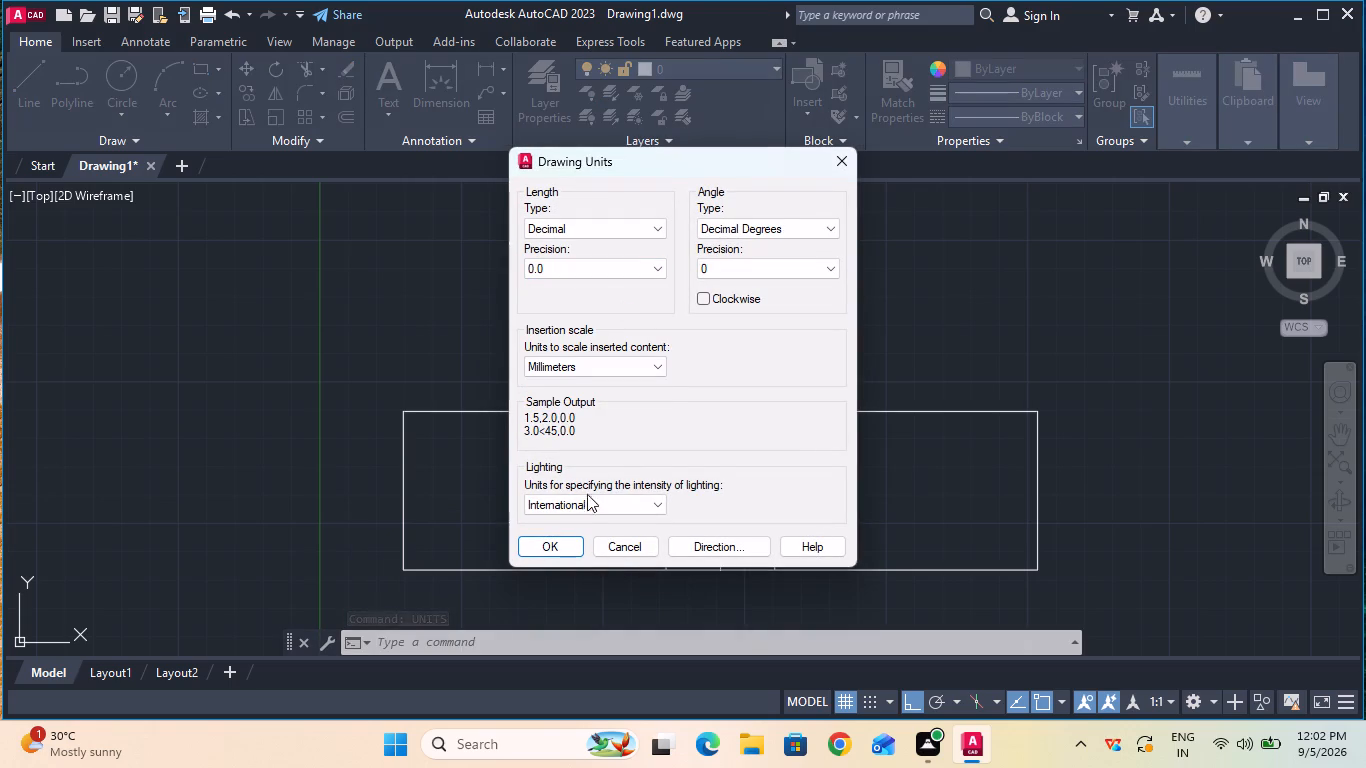
left_click(557, 541)
Modify the Standard dimension style to a primary linear precision of 0.0 and set it as the current style.
left_click(494, 655)
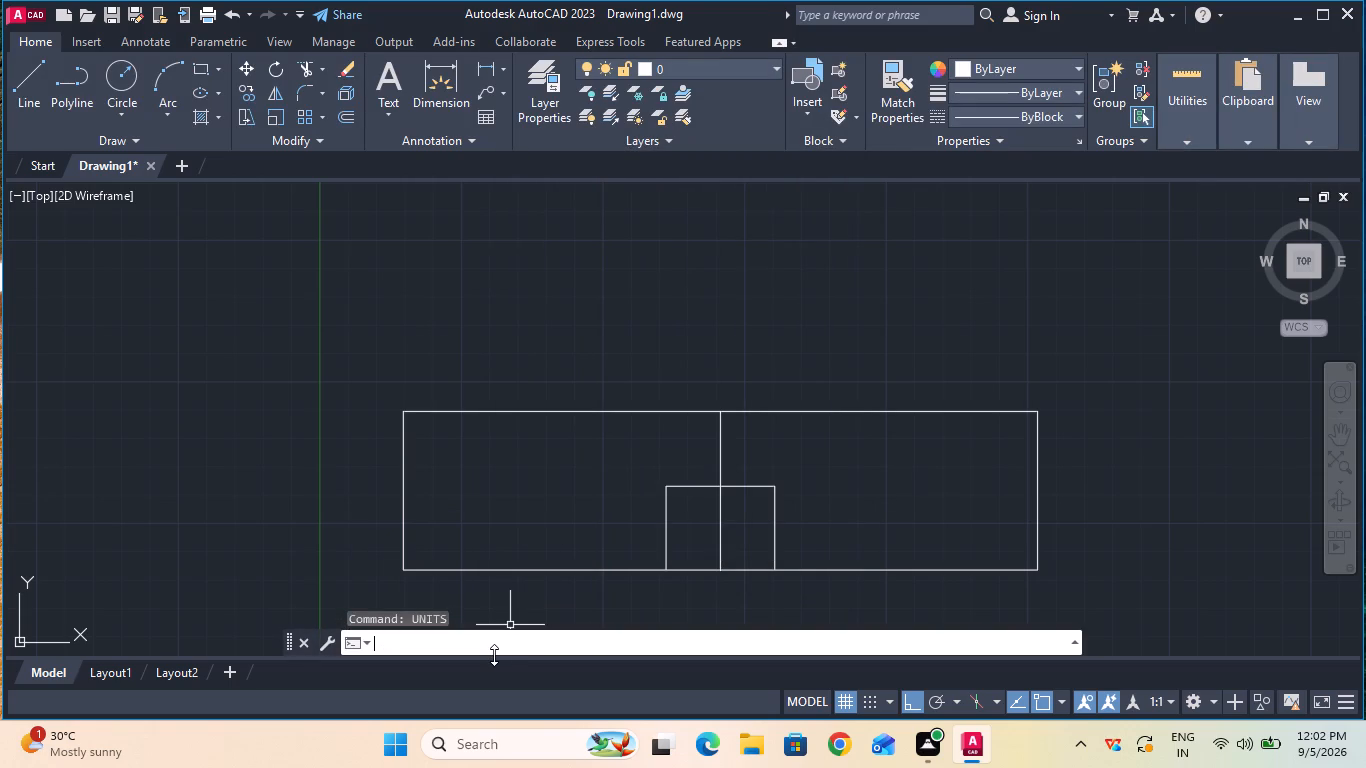
key("d")
key("Return")
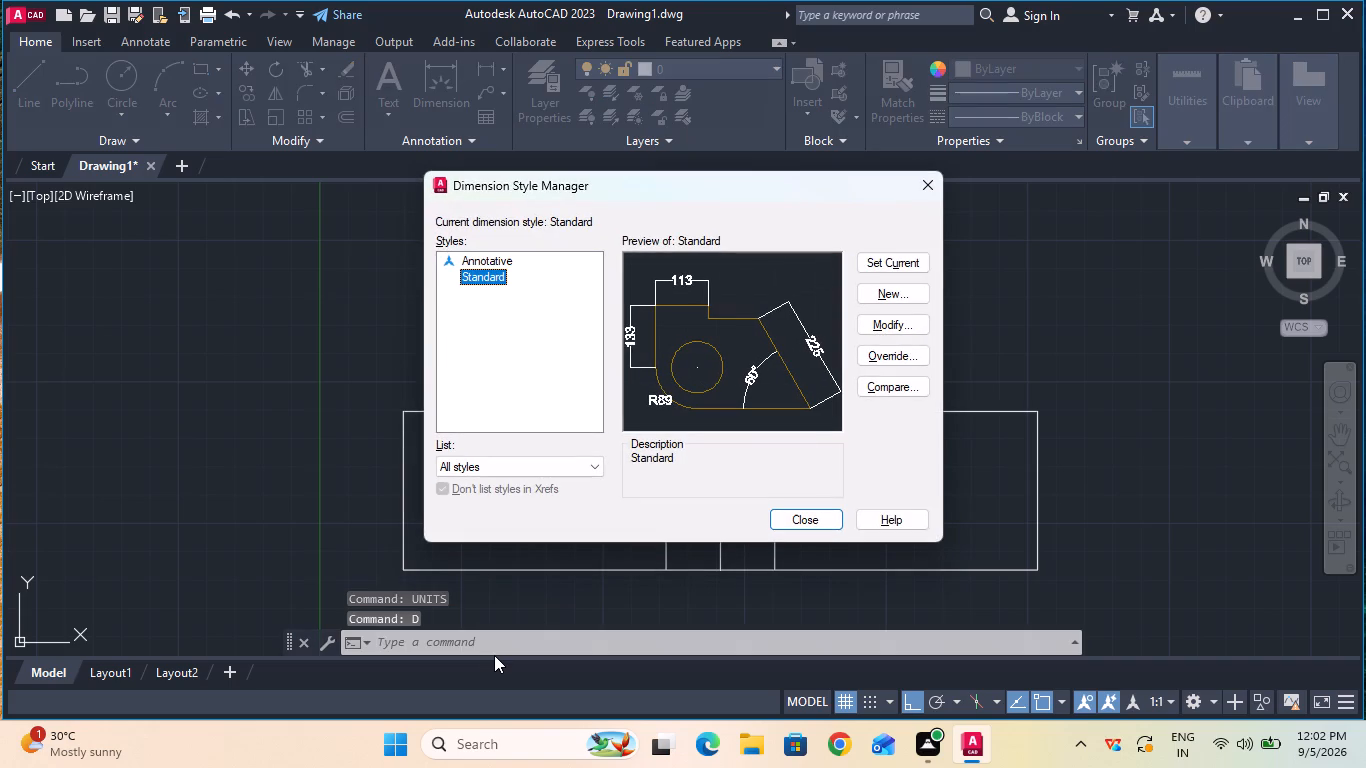
left_click(866, 328)
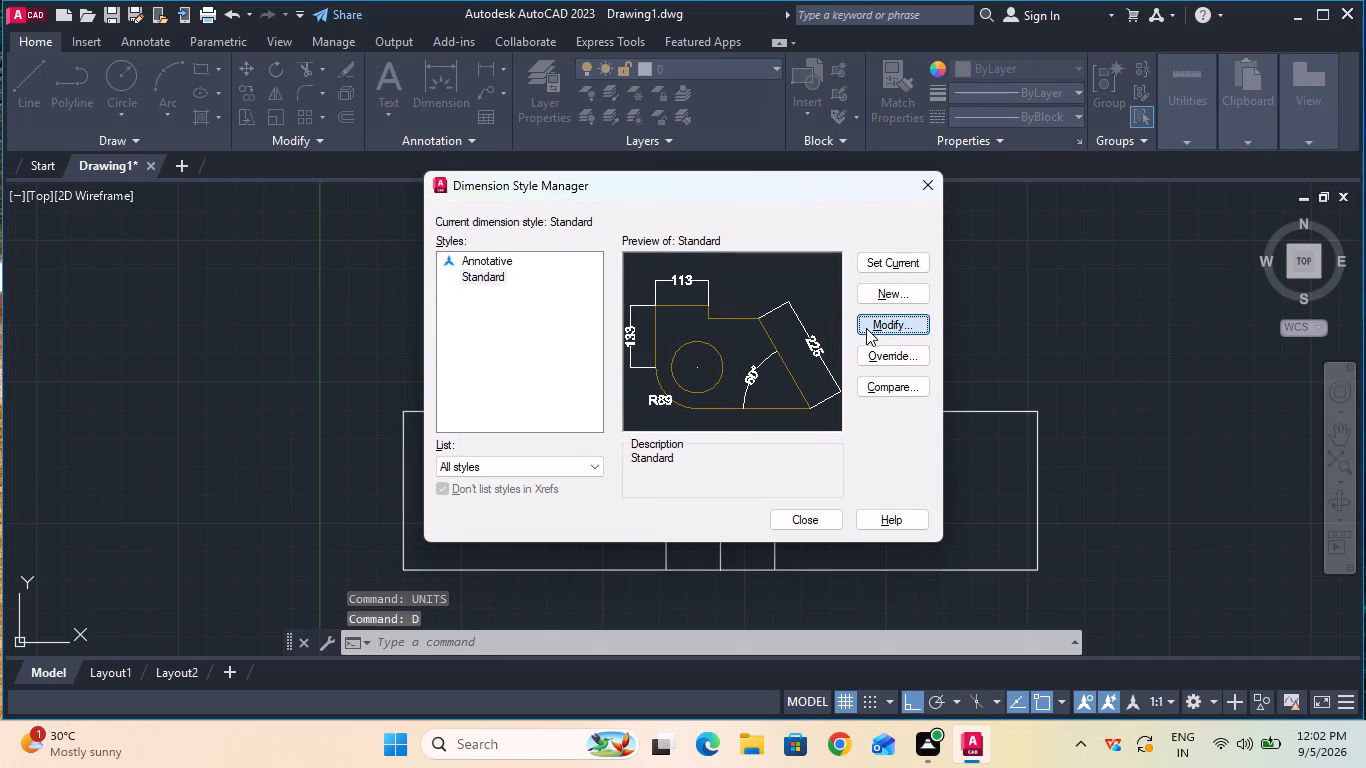
left_click(866, 328)
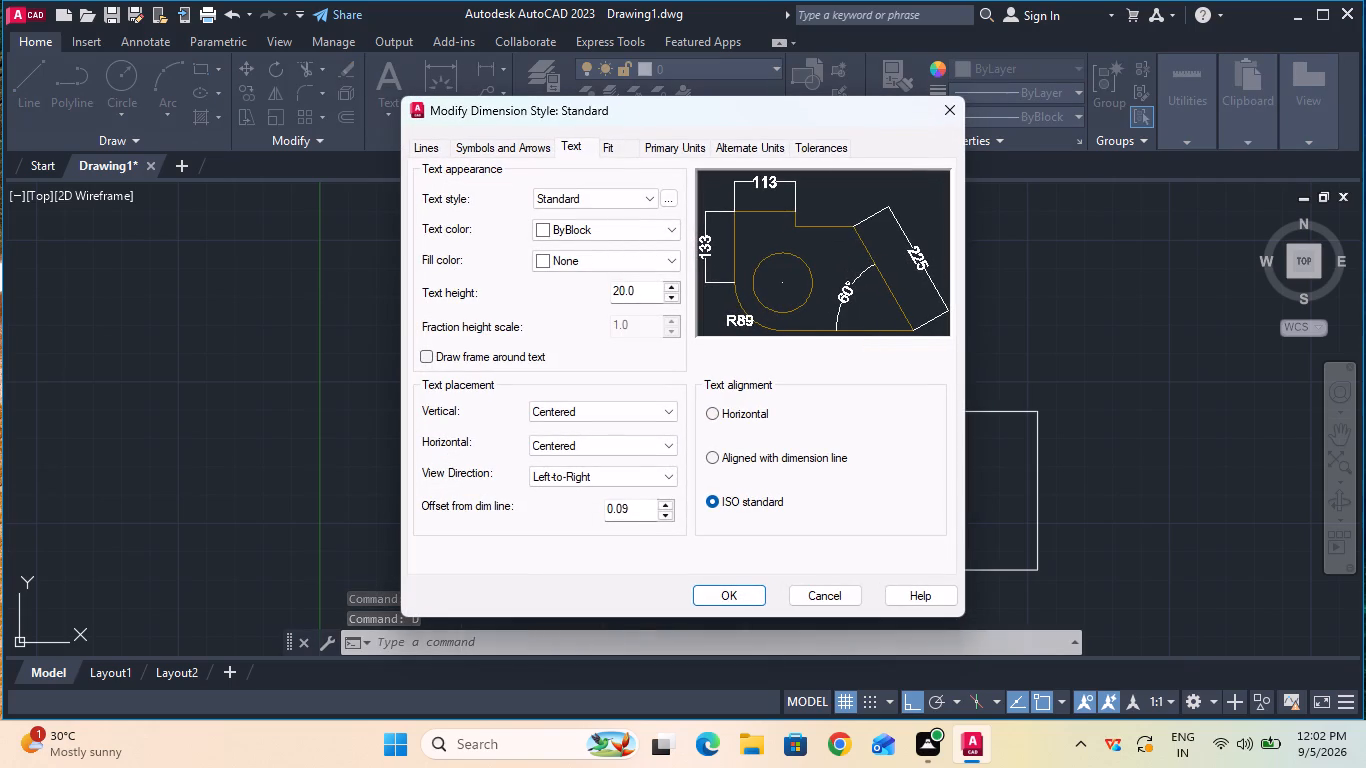
left_click(648, 289)
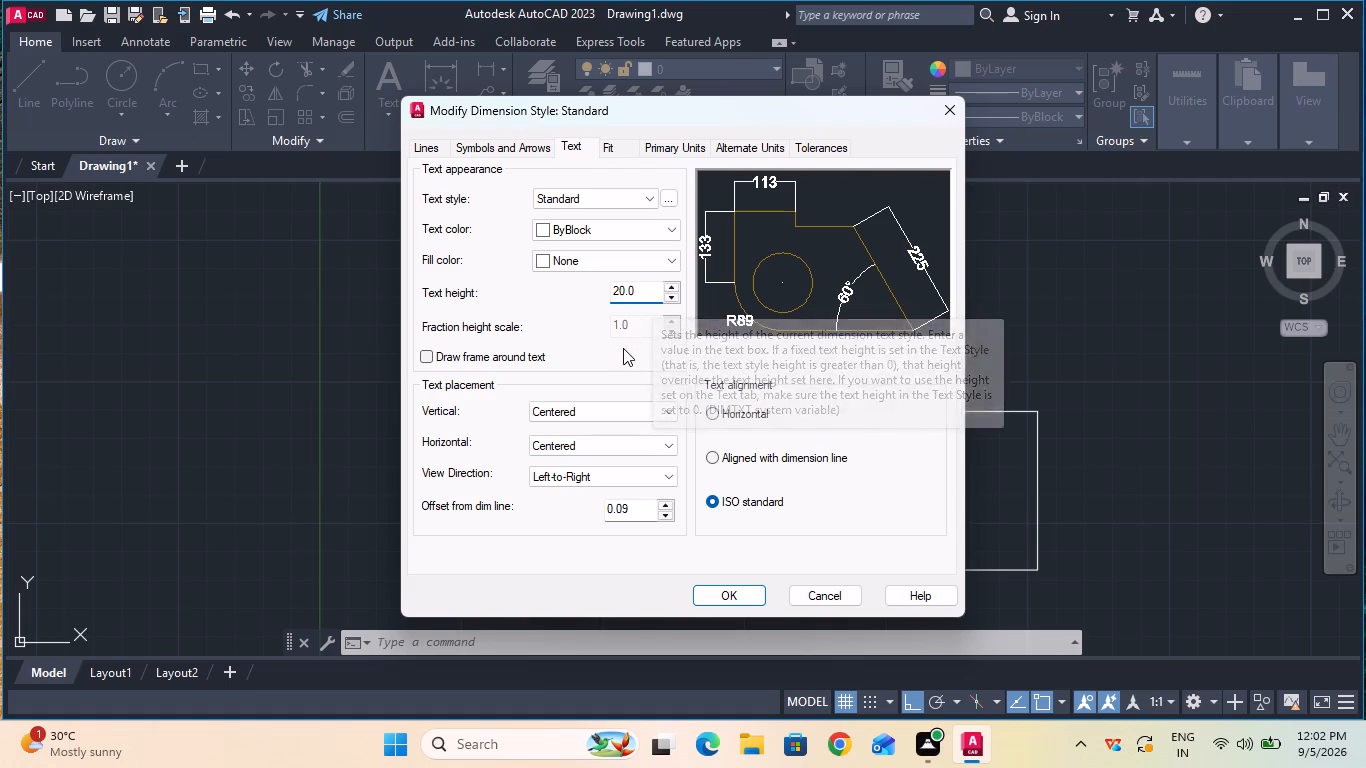
left_click(654, 155)
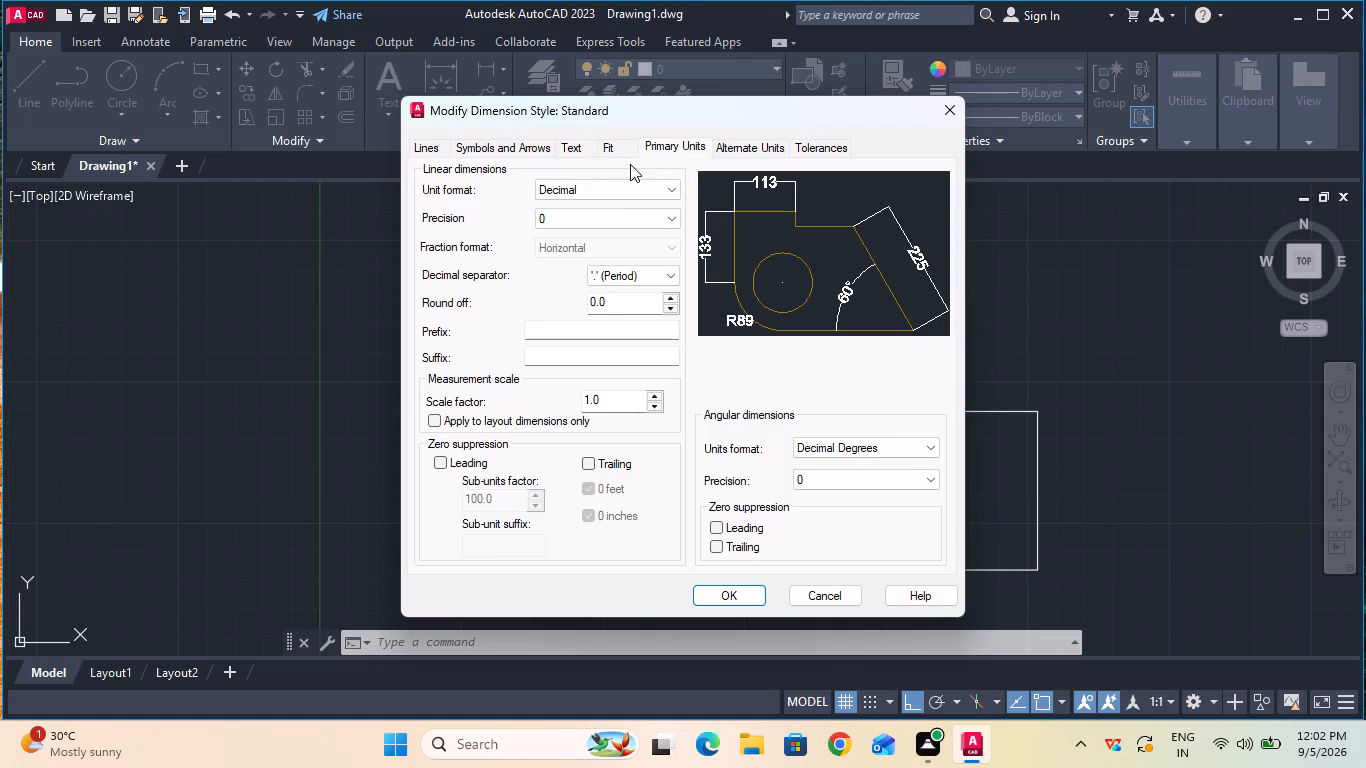
left_click(595, 211)
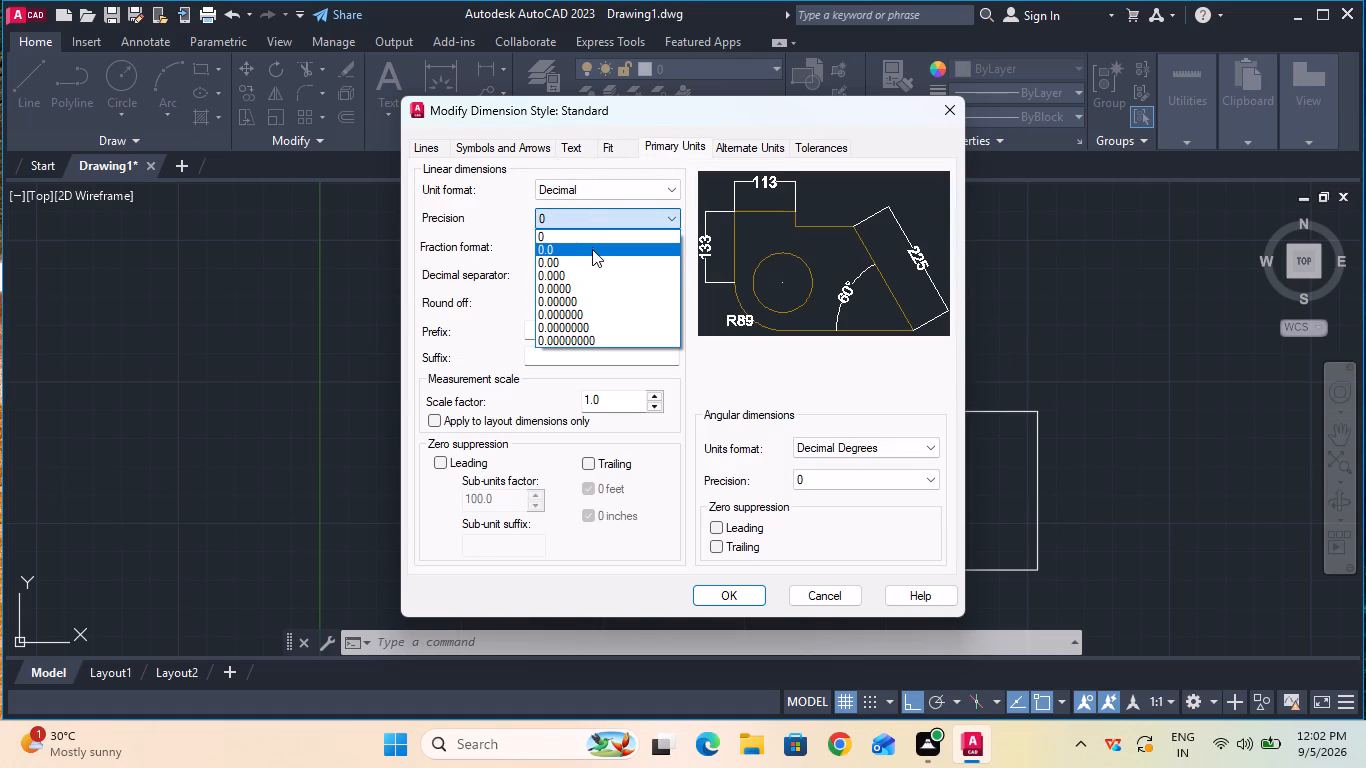
left_click(592, 247)
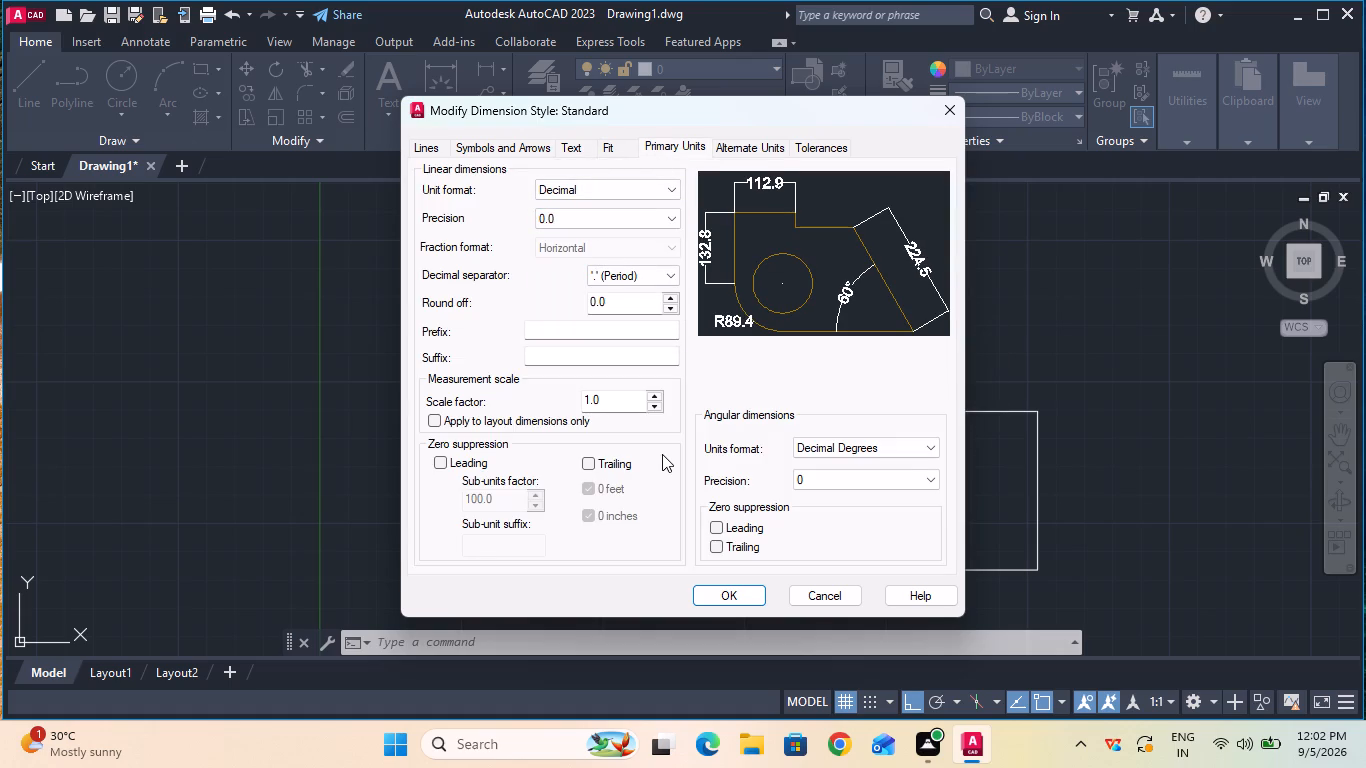
left_click(717, 600)
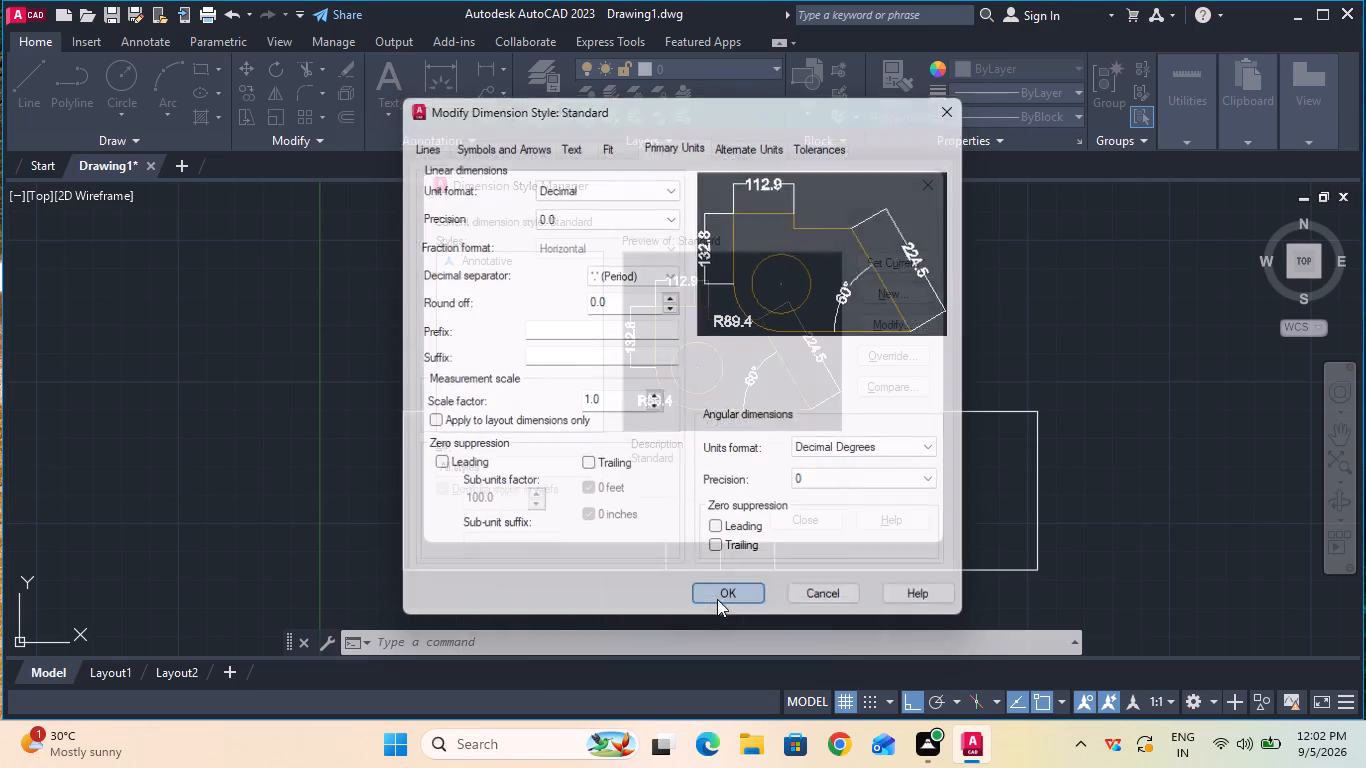
left_click(916, 265)
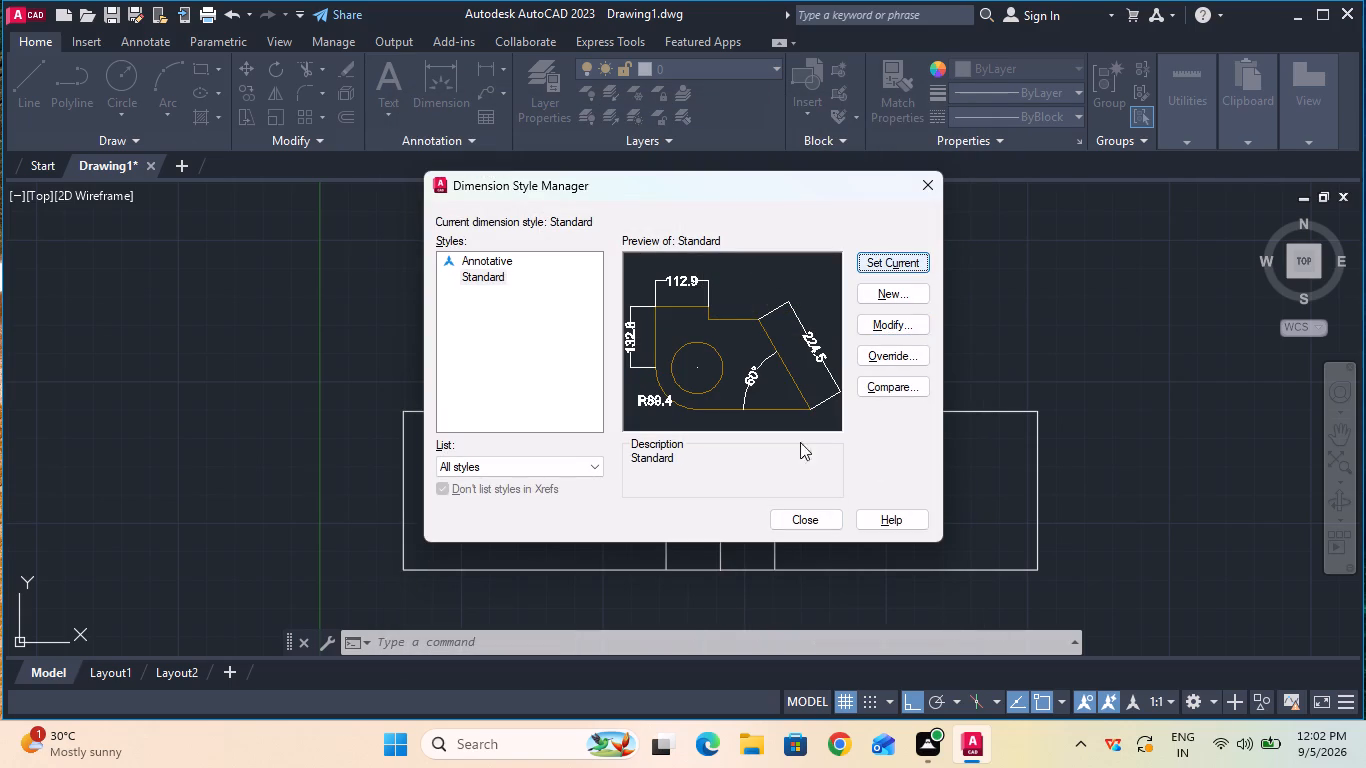
left_click(778, 510)
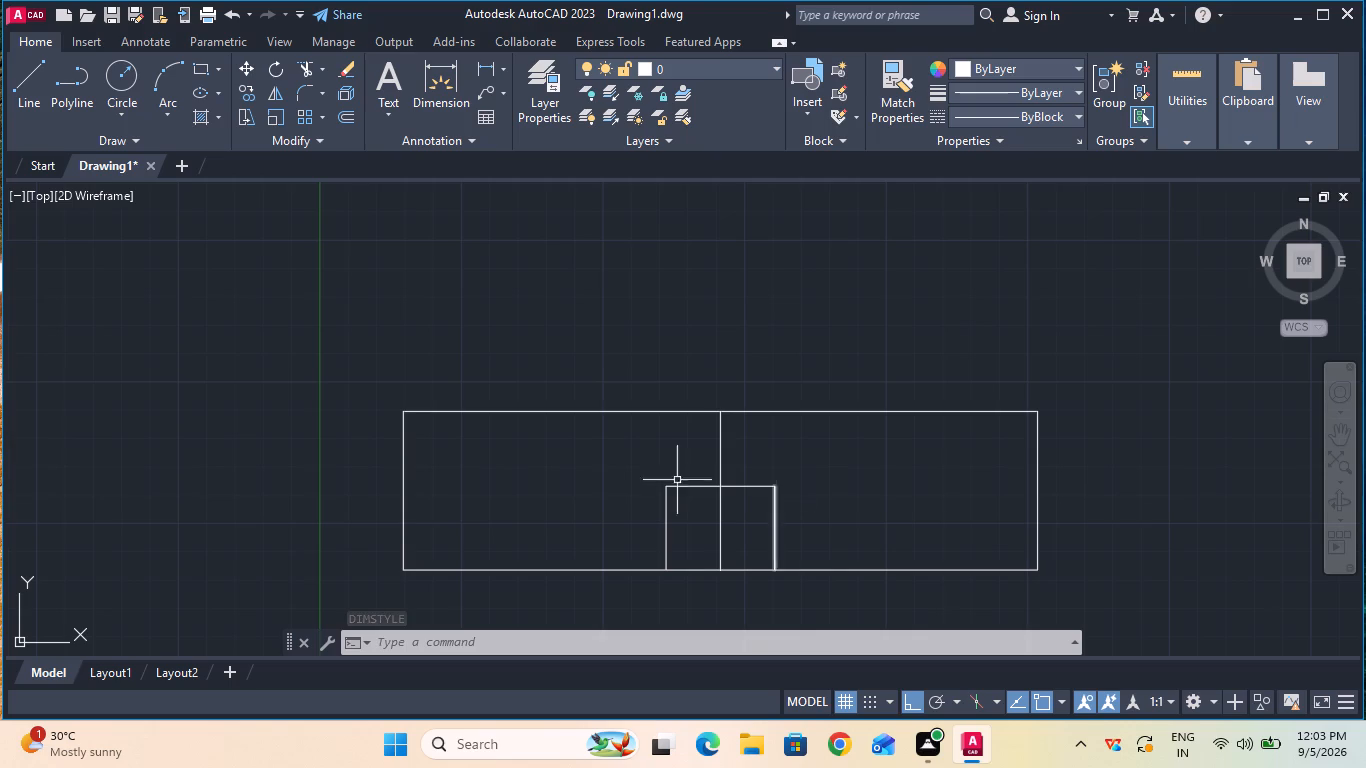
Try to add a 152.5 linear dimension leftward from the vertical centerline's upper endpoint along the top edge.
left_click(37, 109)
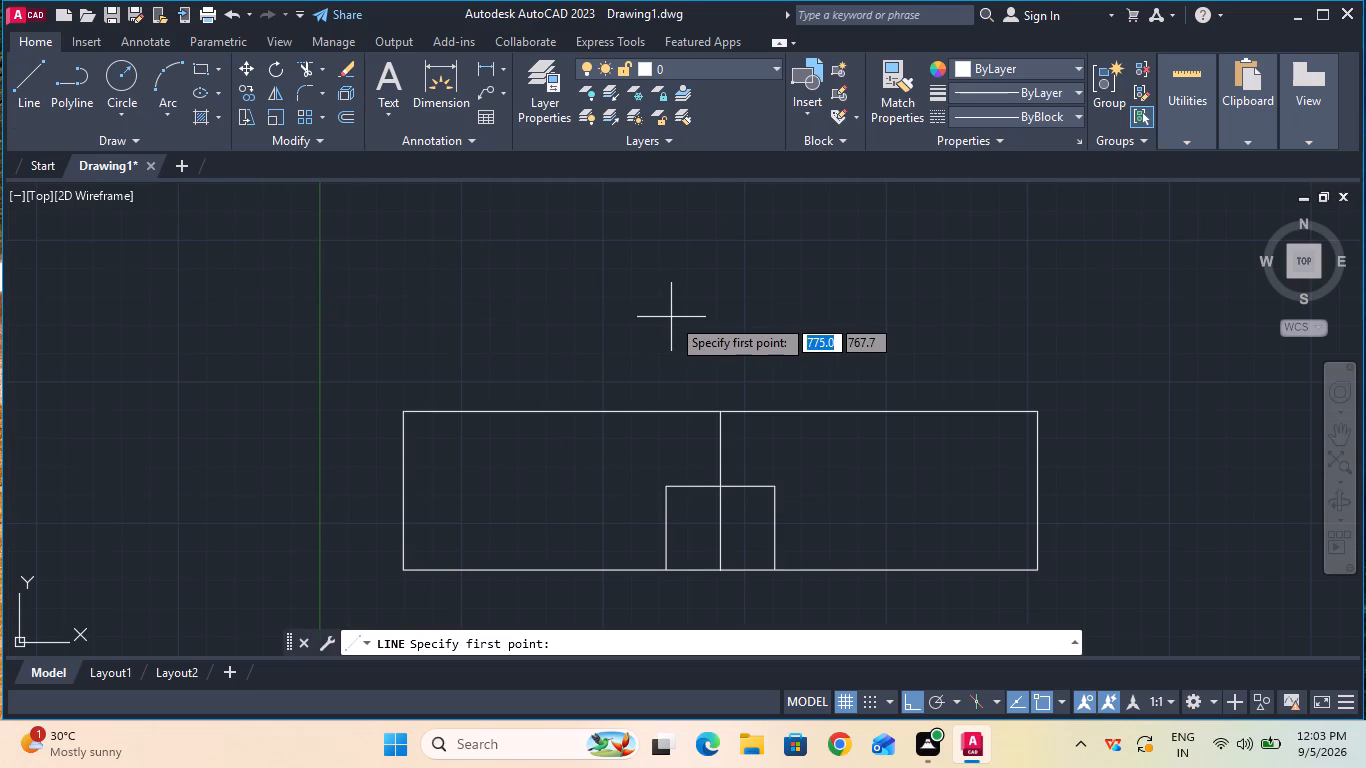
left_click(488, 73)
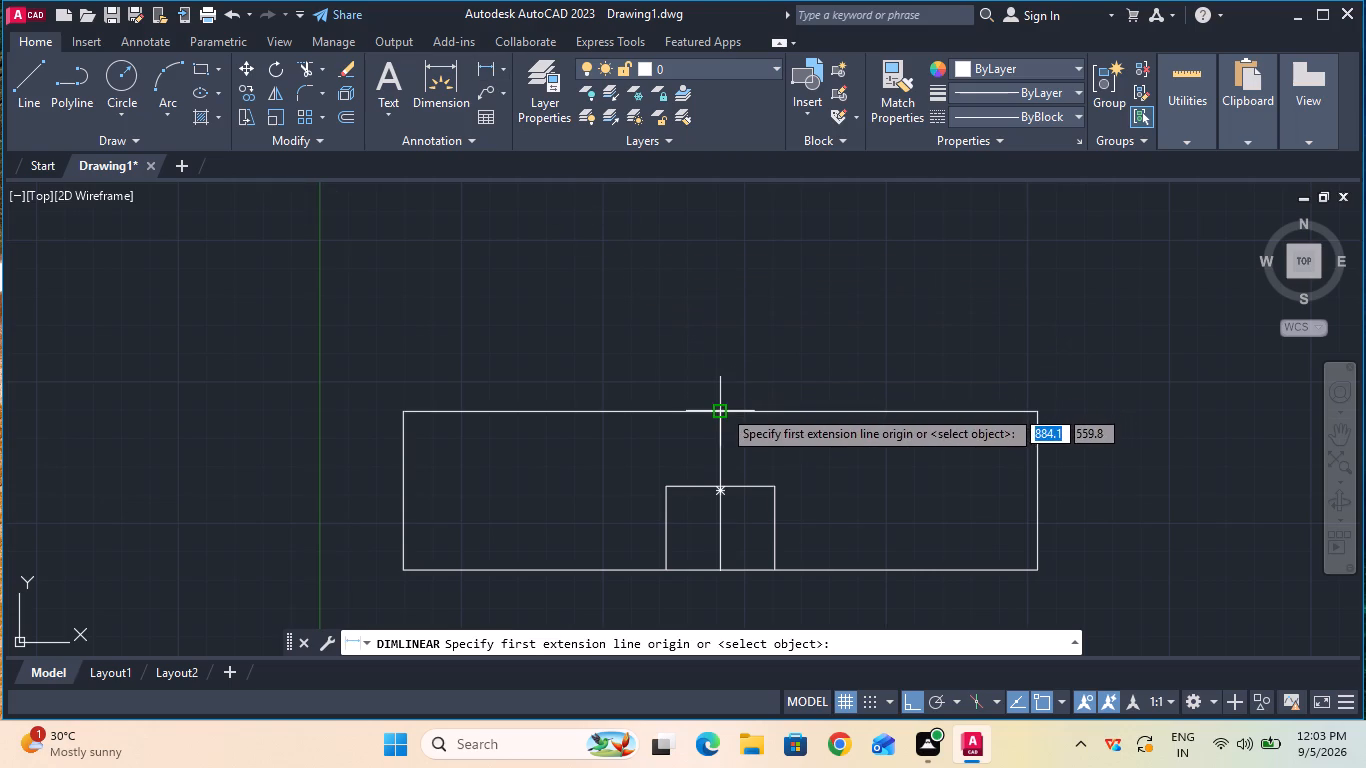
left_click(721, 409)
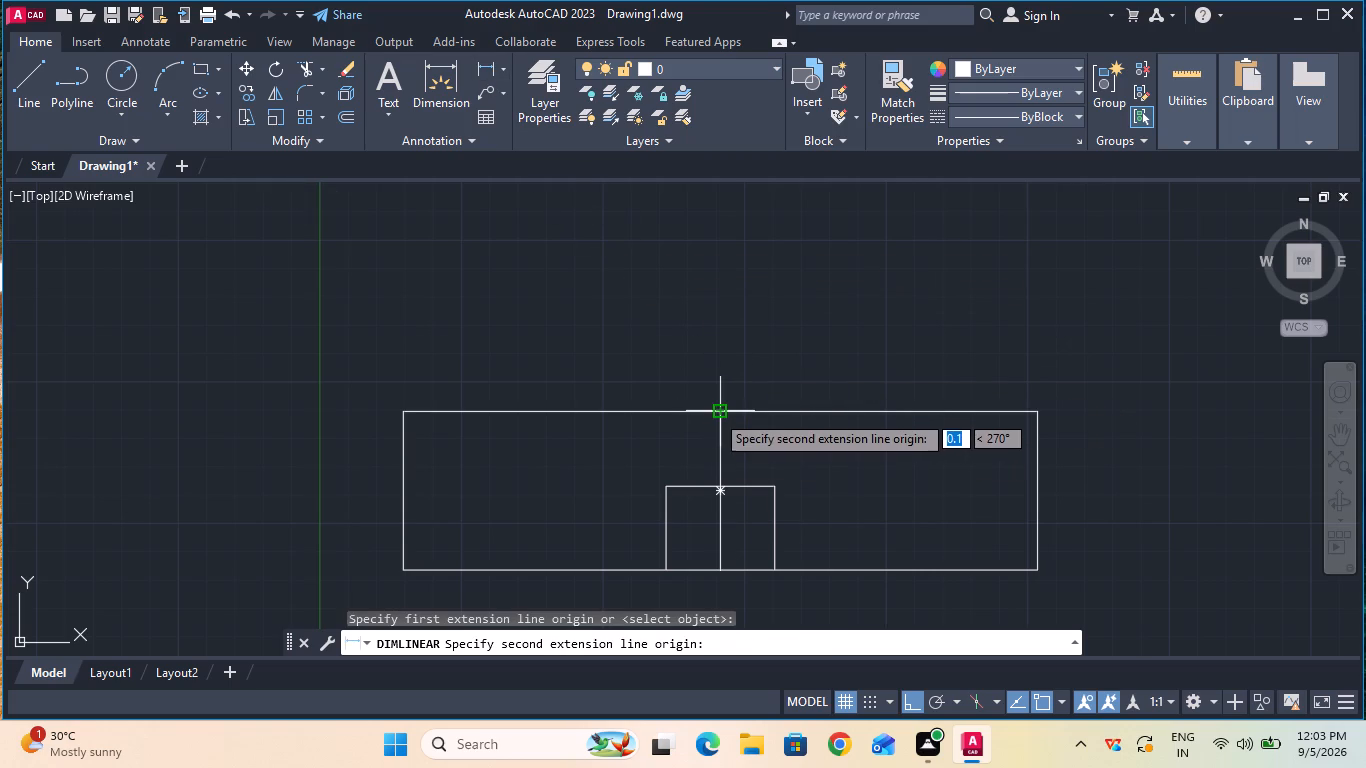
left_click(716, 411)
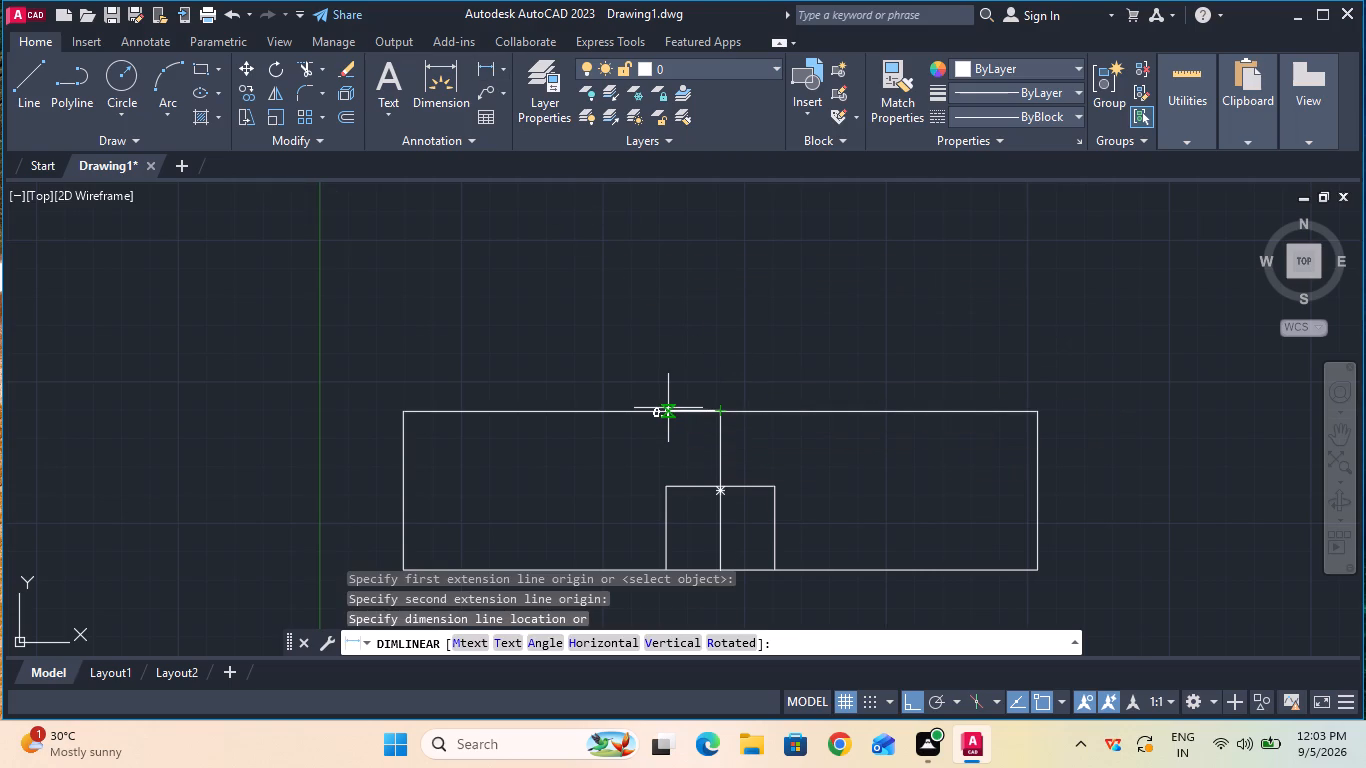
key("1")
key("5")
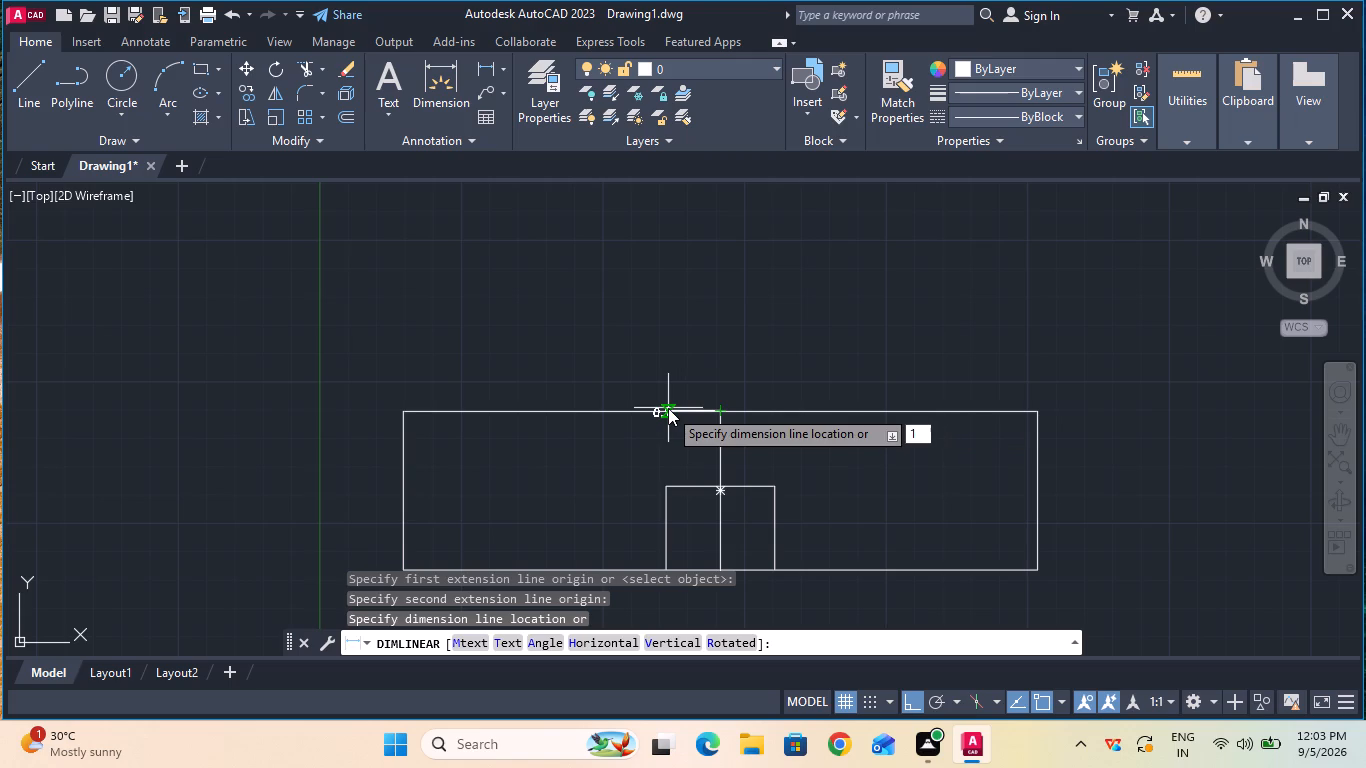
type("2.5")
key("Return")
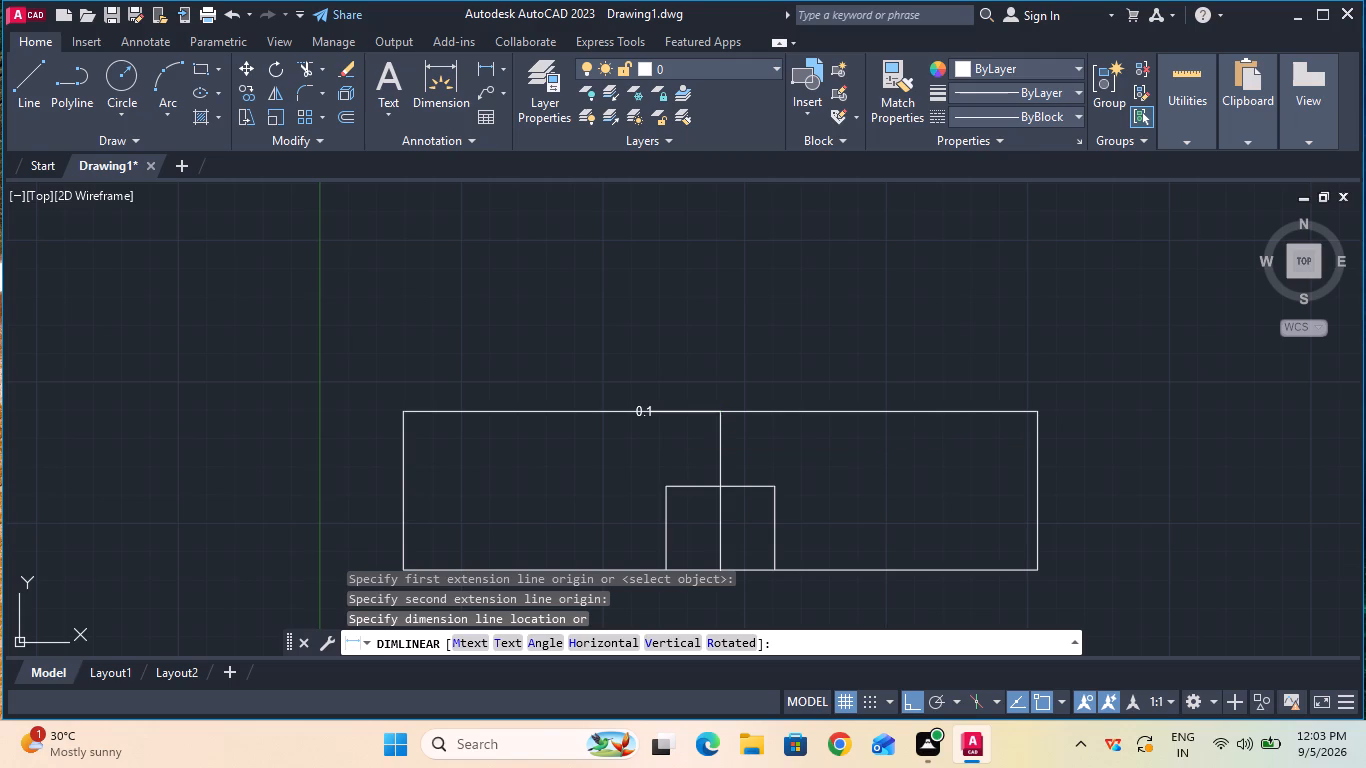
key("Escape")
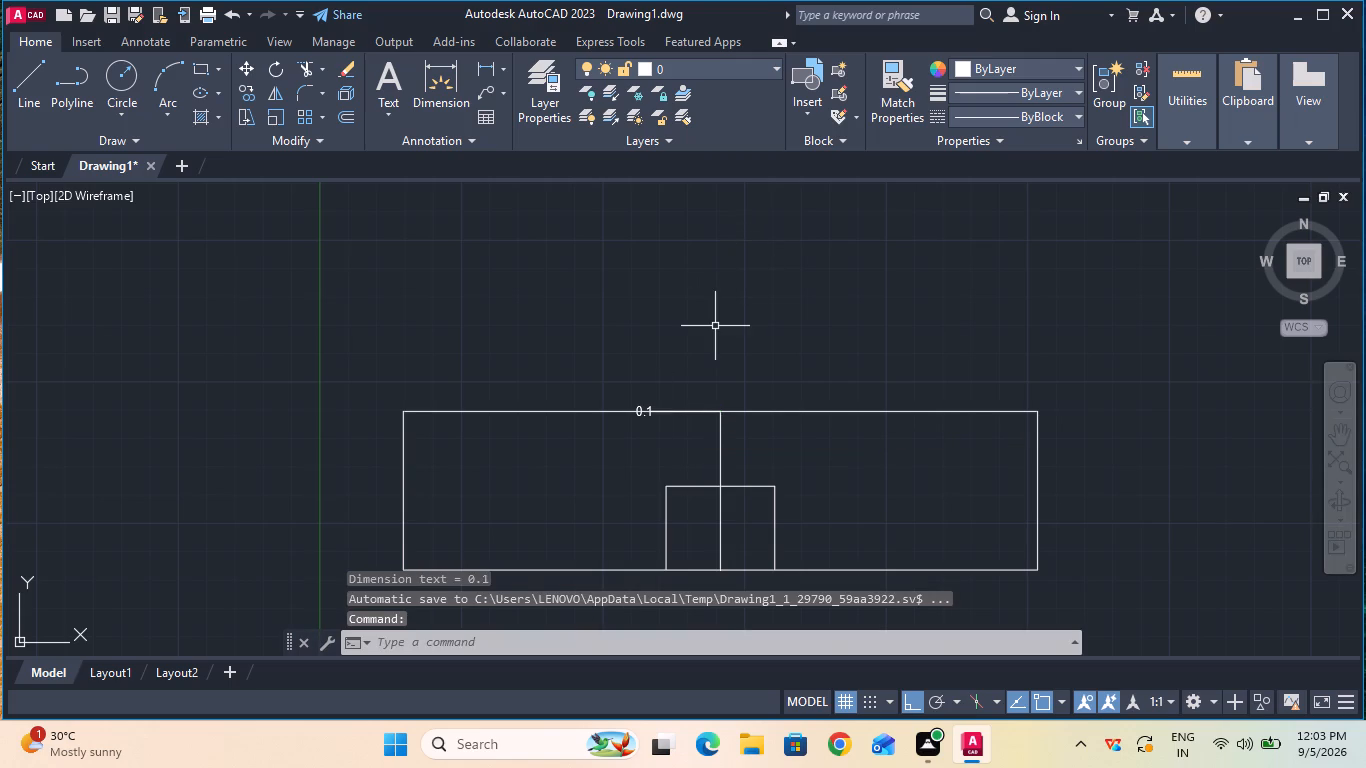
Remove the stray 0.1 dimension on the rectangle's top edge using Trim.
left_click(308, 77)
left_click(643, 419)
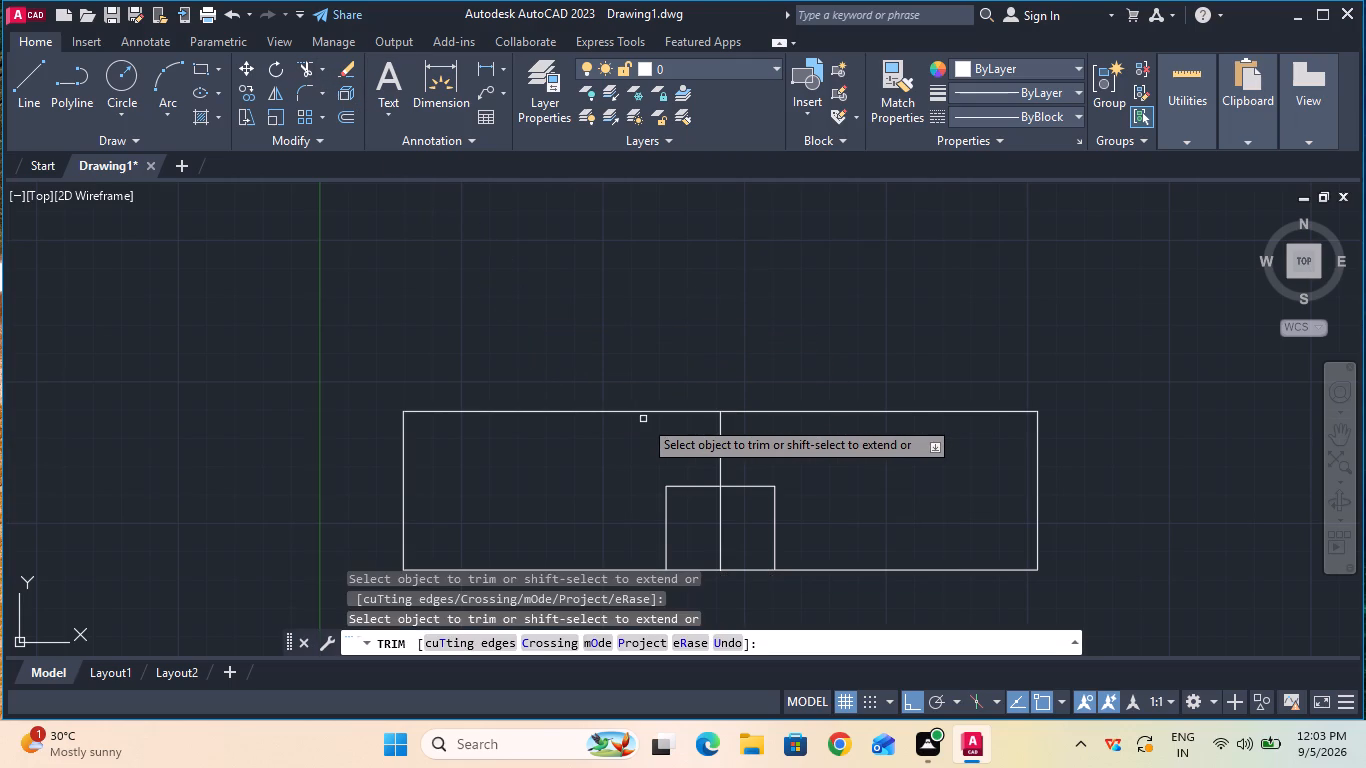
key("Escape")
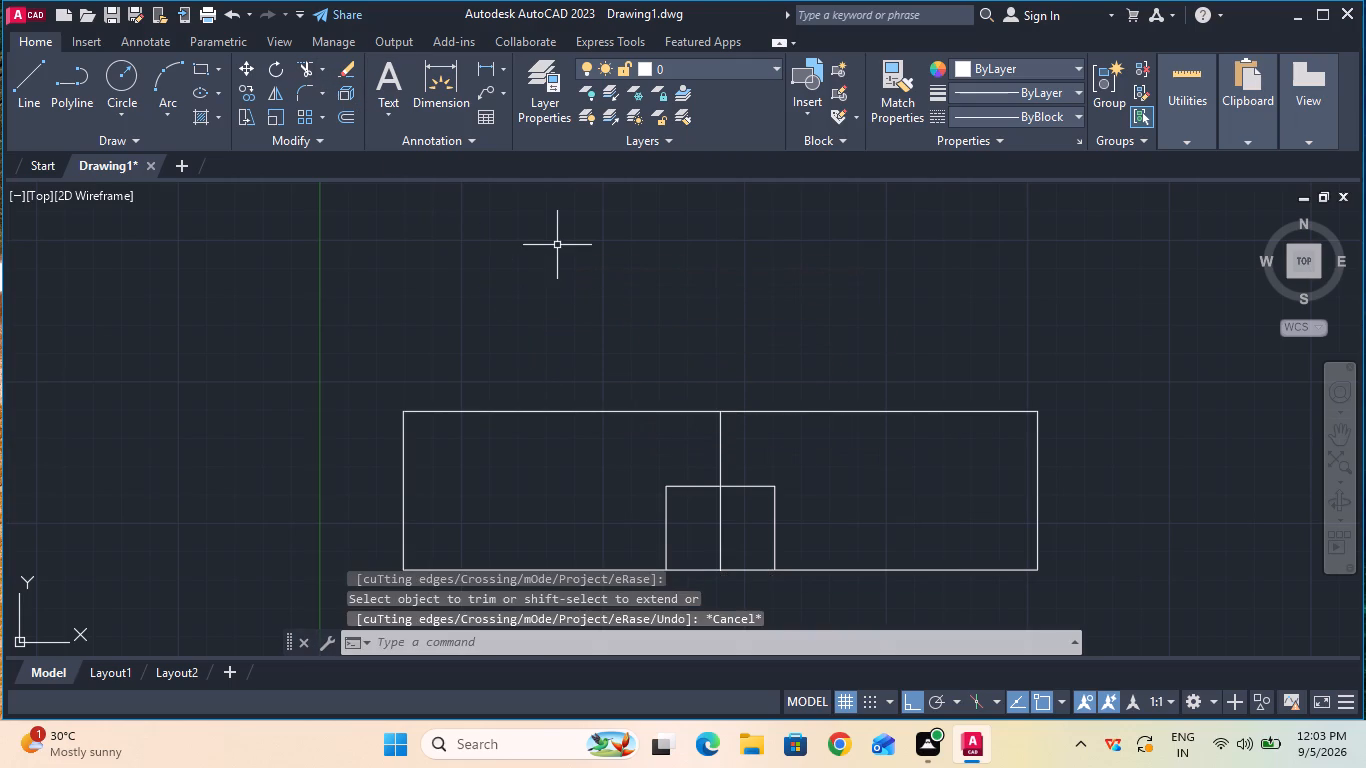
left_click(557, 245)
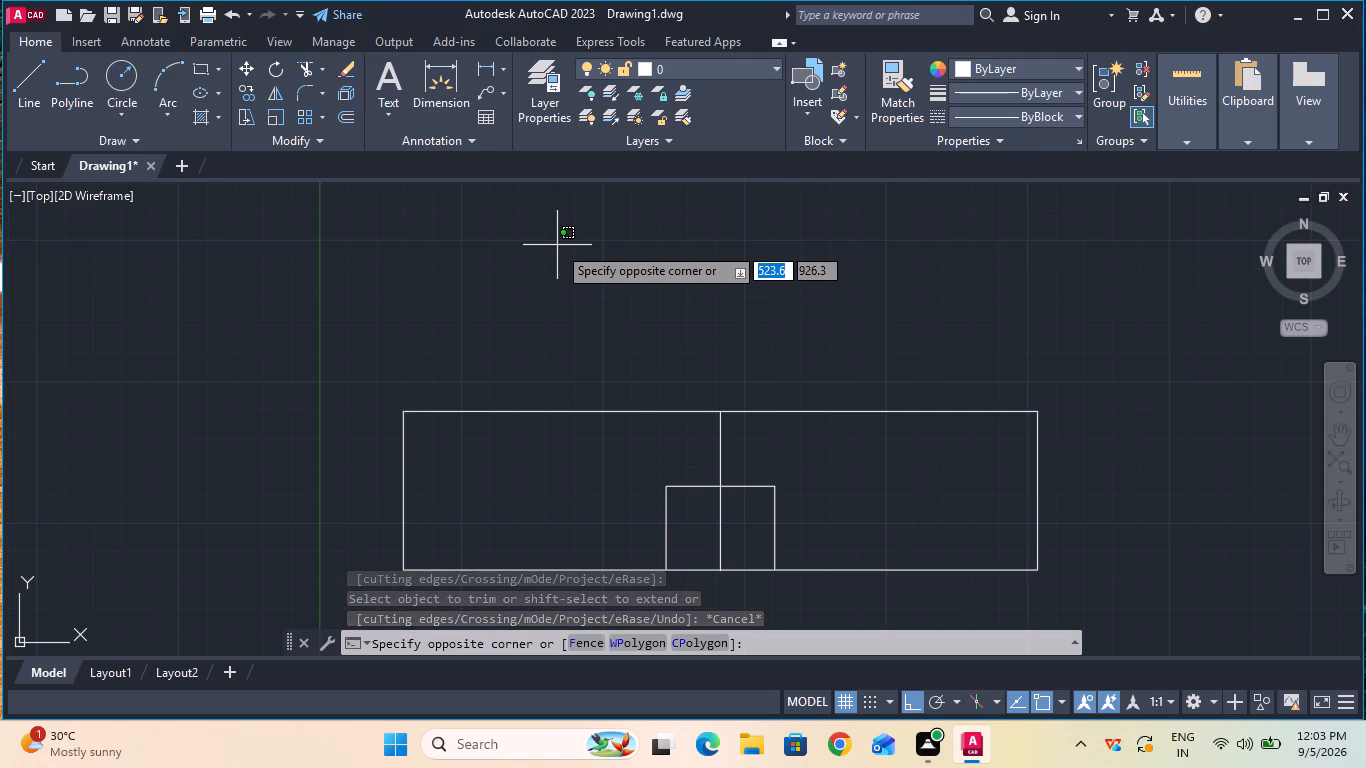
Add a 152.5 linear dimension from the vertical centerline's upper endpoint leftward along the top edge, placed above the rectangle.
left_click(484, 66)
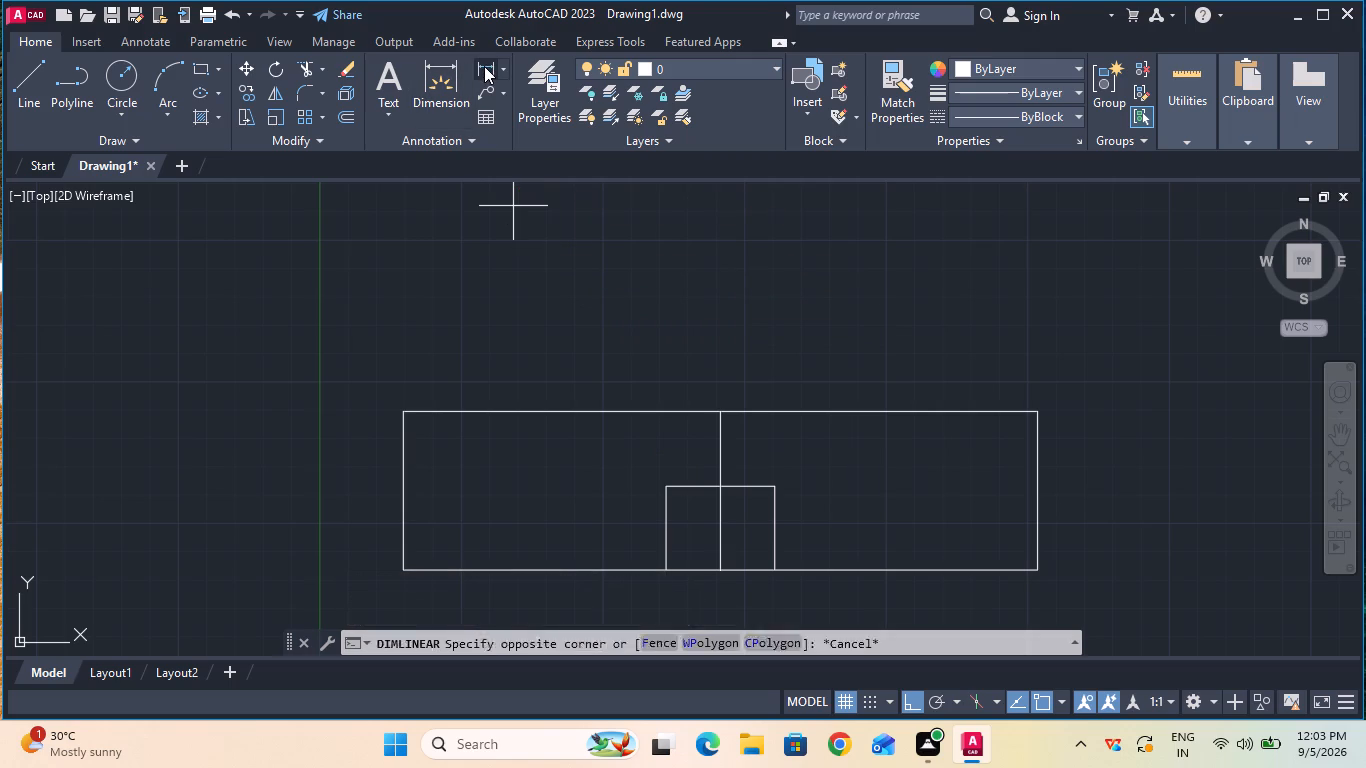
left_click(718, 416)
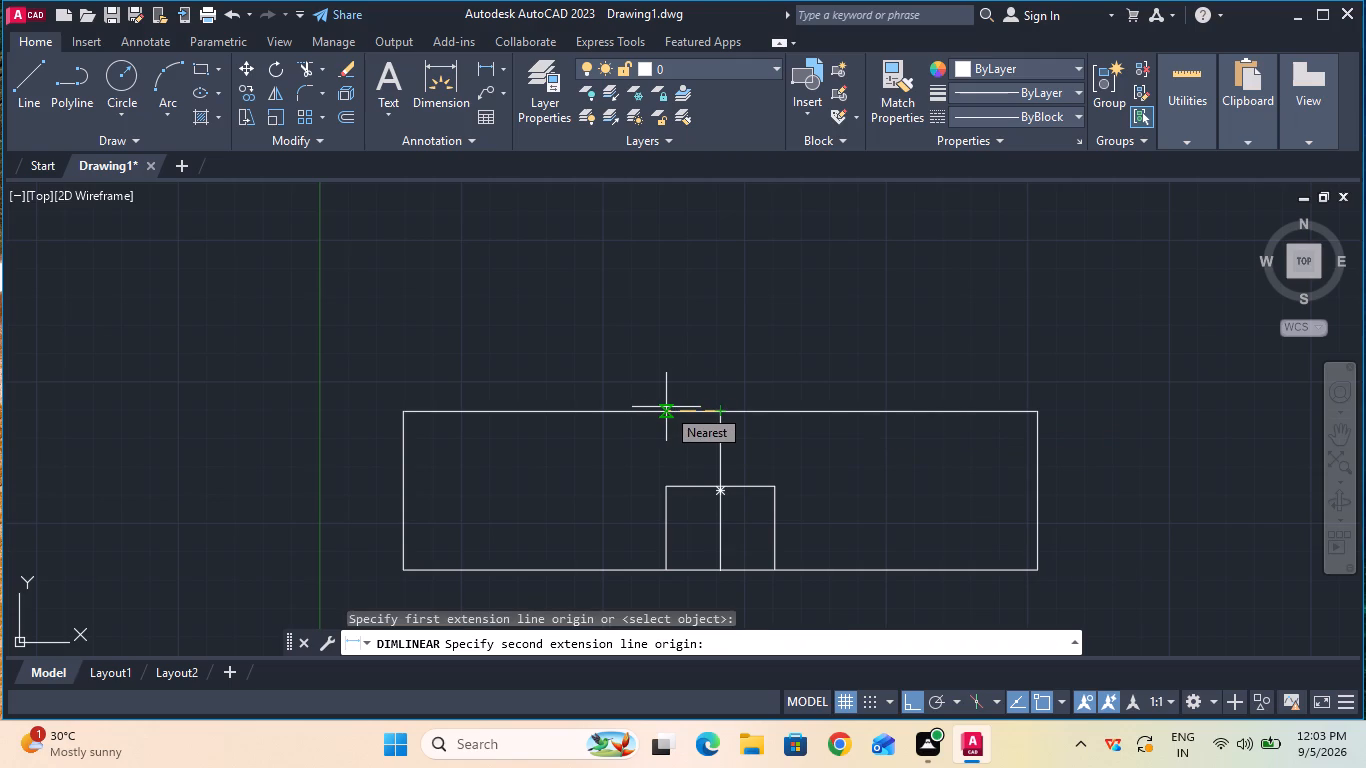
type("15")
type("2.5")
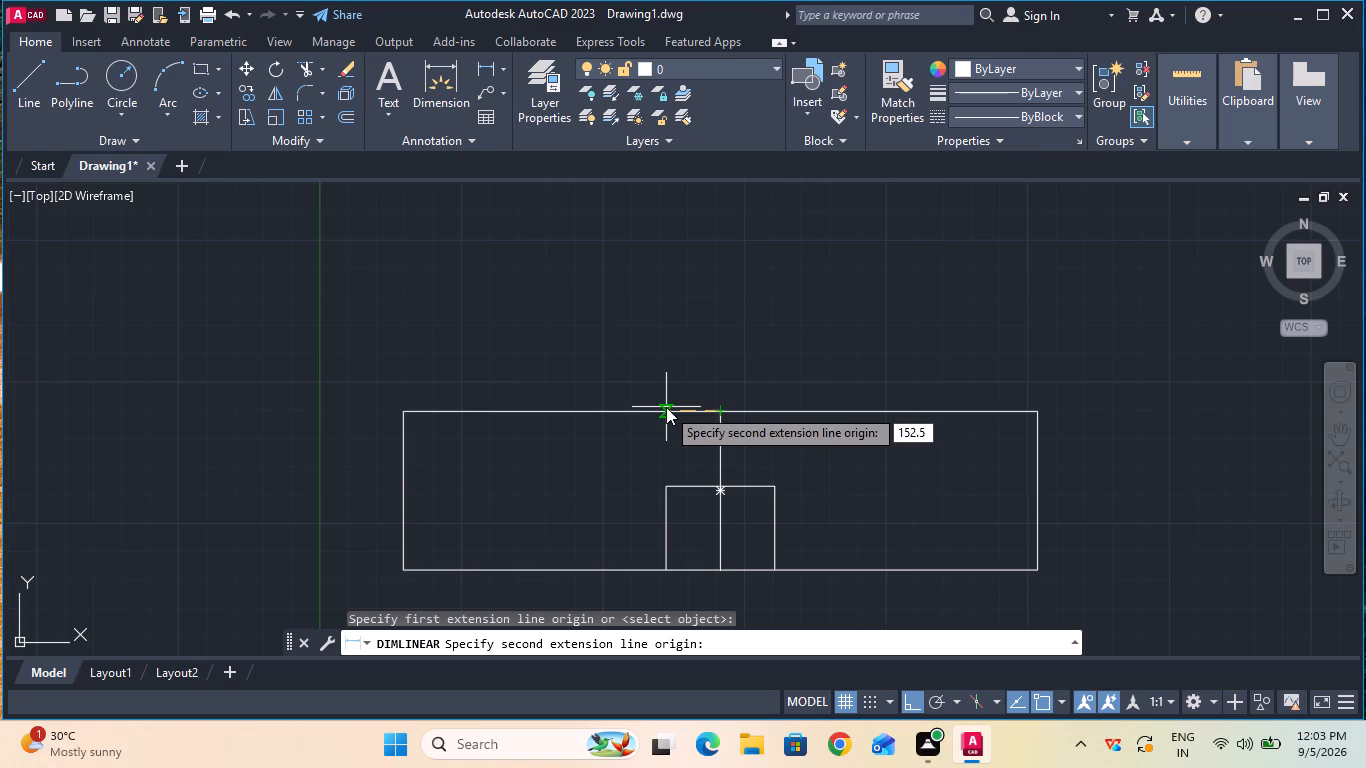
key("Return")
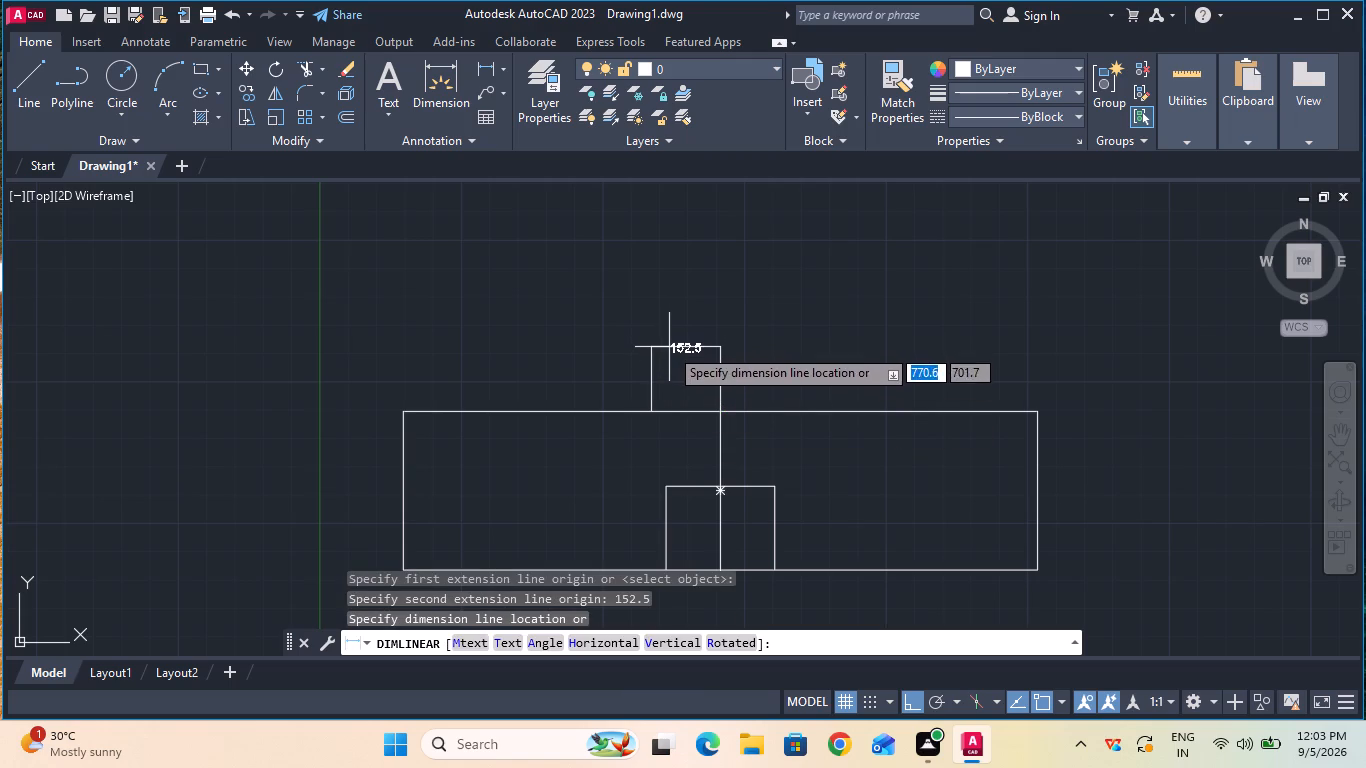
left_click(669, 348)
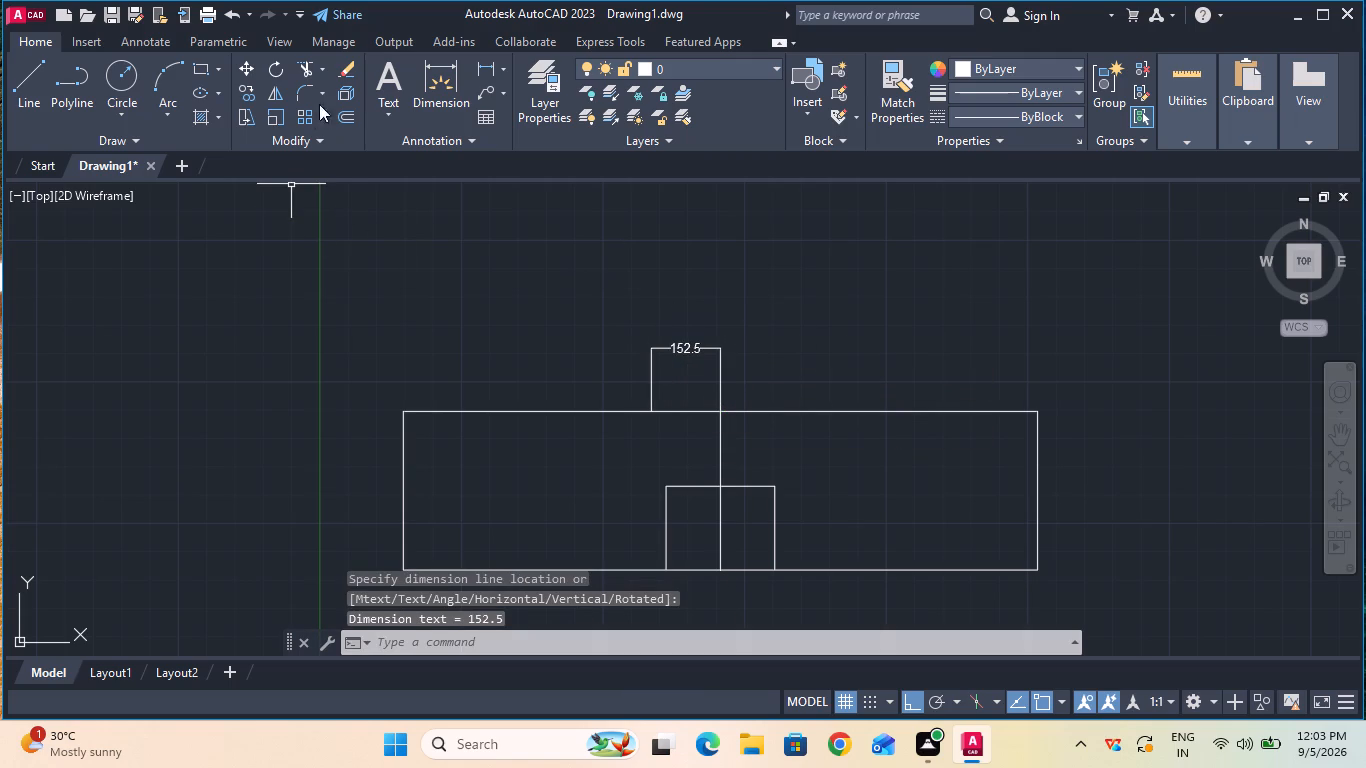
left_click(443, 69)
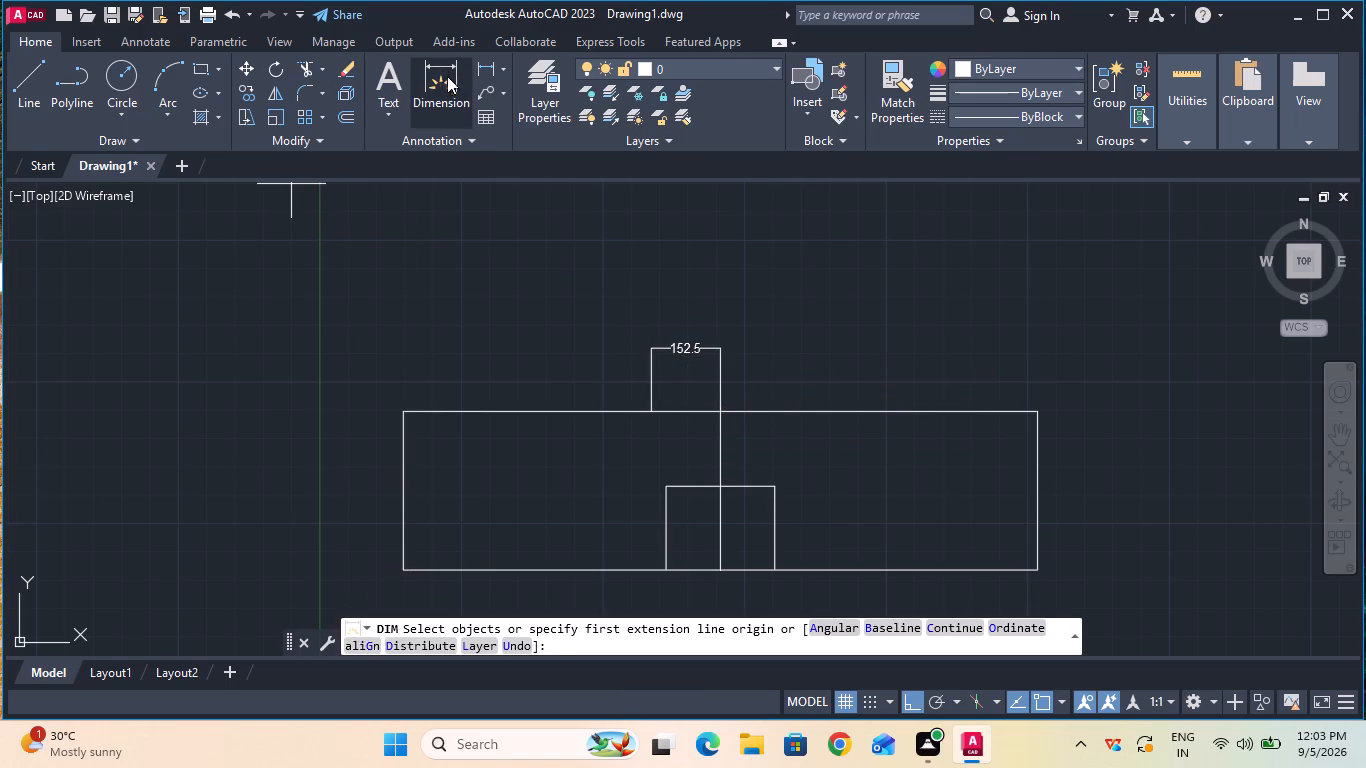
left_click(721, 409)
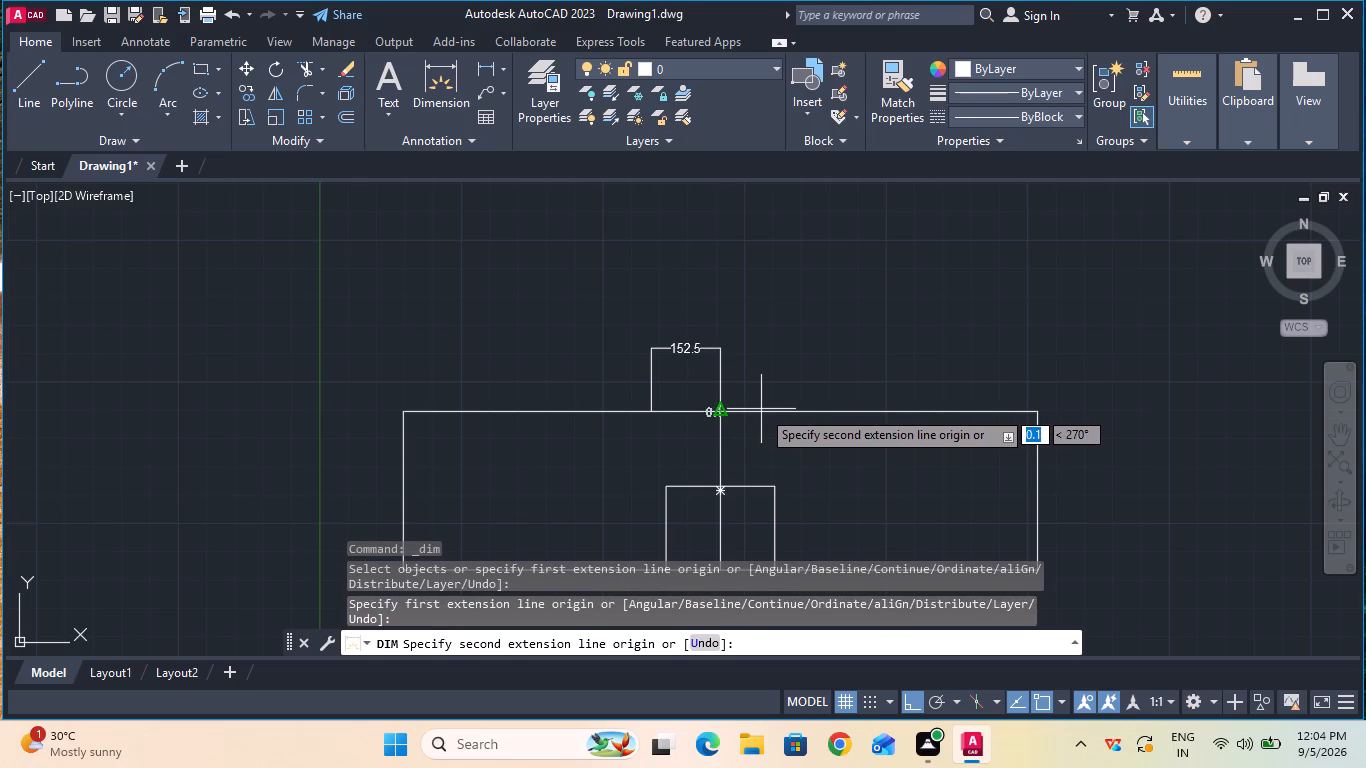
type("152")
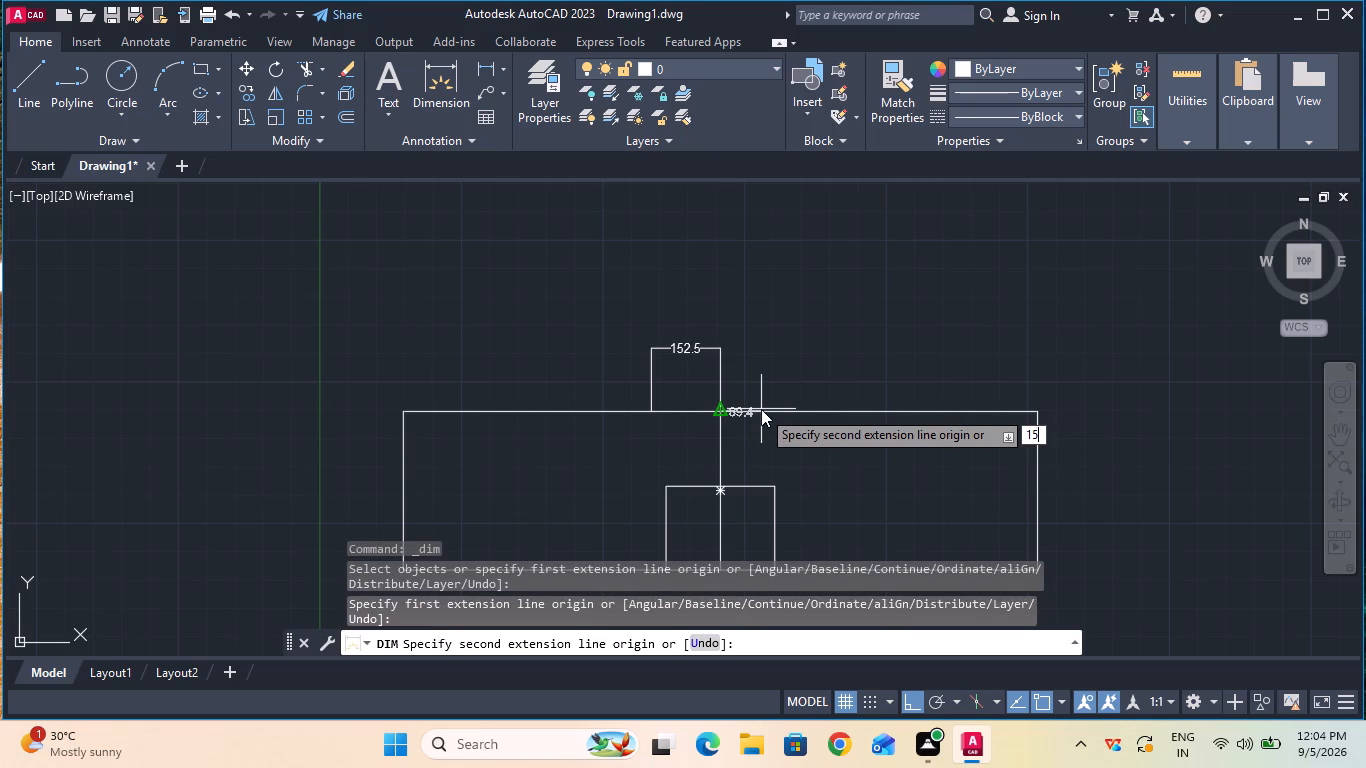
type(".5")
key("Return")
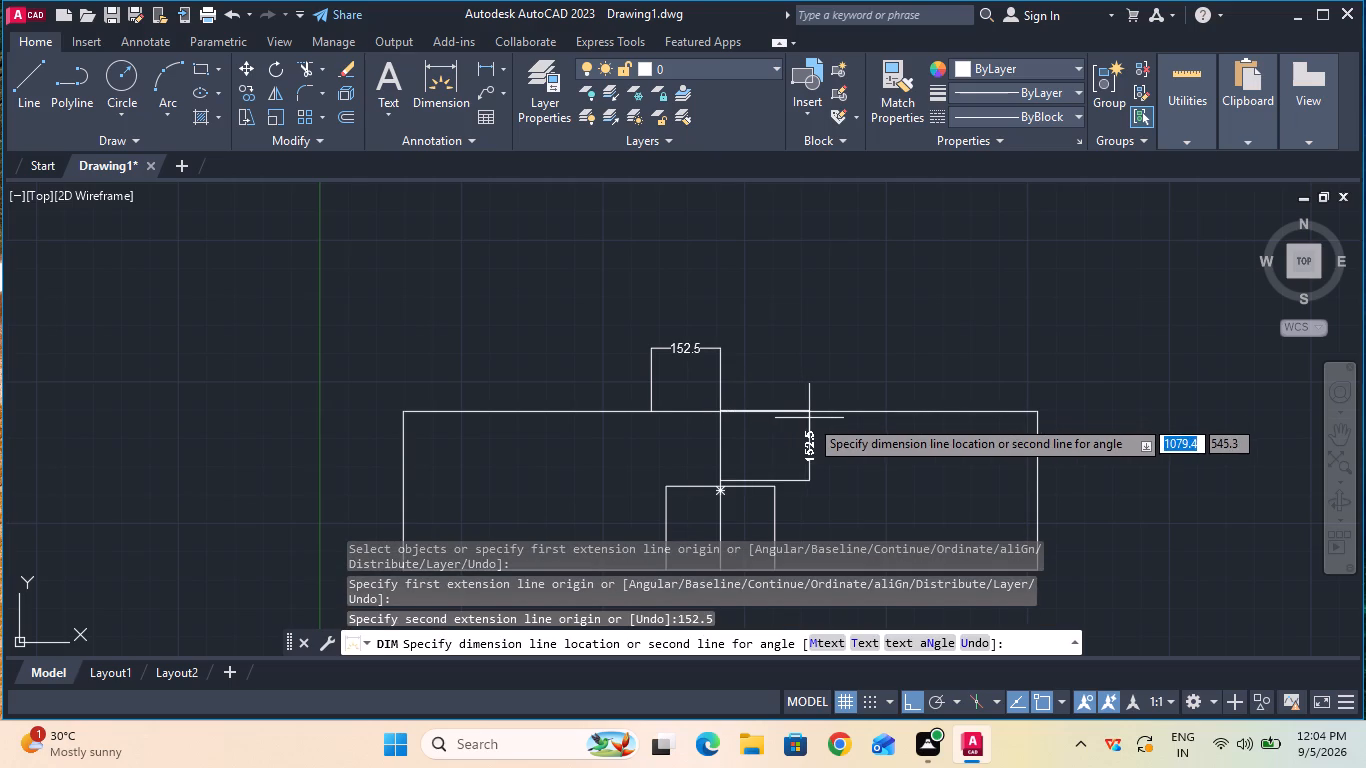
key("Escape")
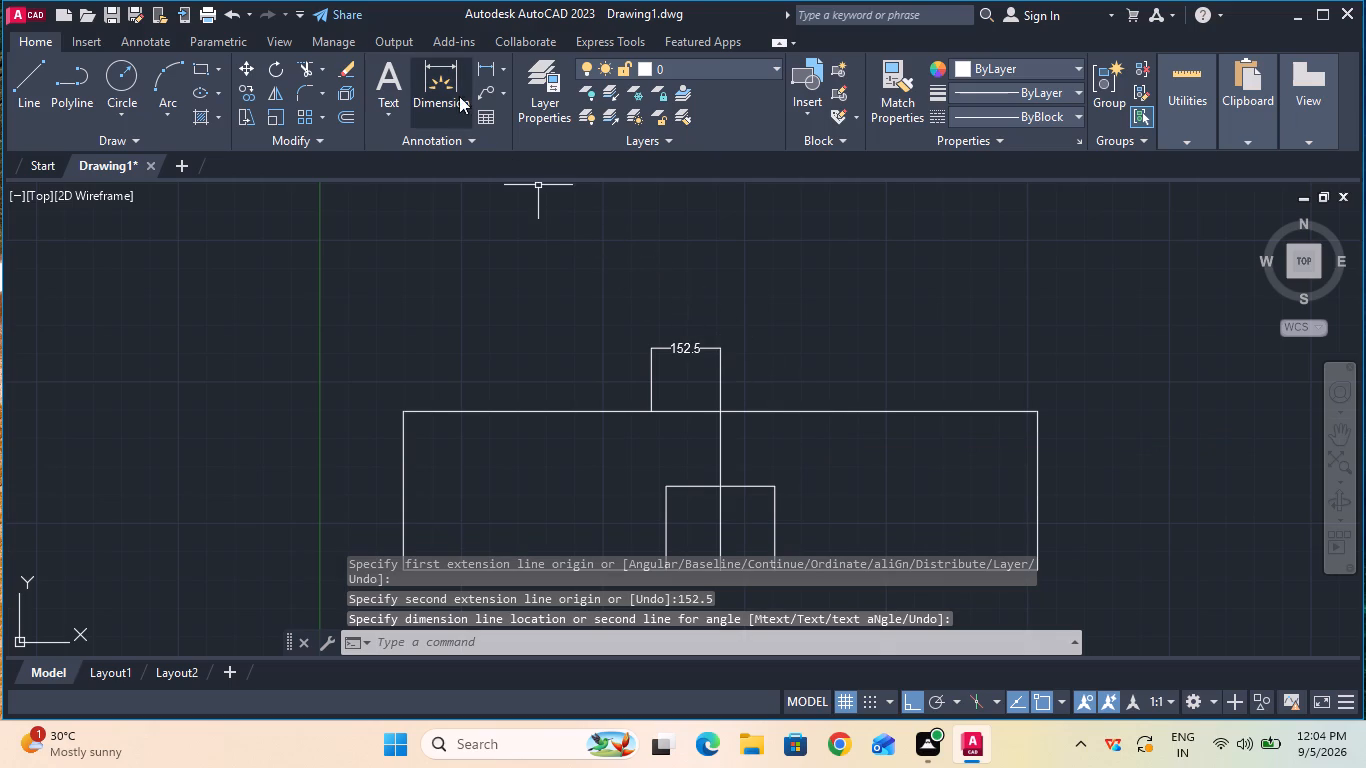
Add a 152.5 linear dimension from the vertical centerline's upper endpoint rightward along the top edge, placed above the rectangle.
left_click(482, 67)
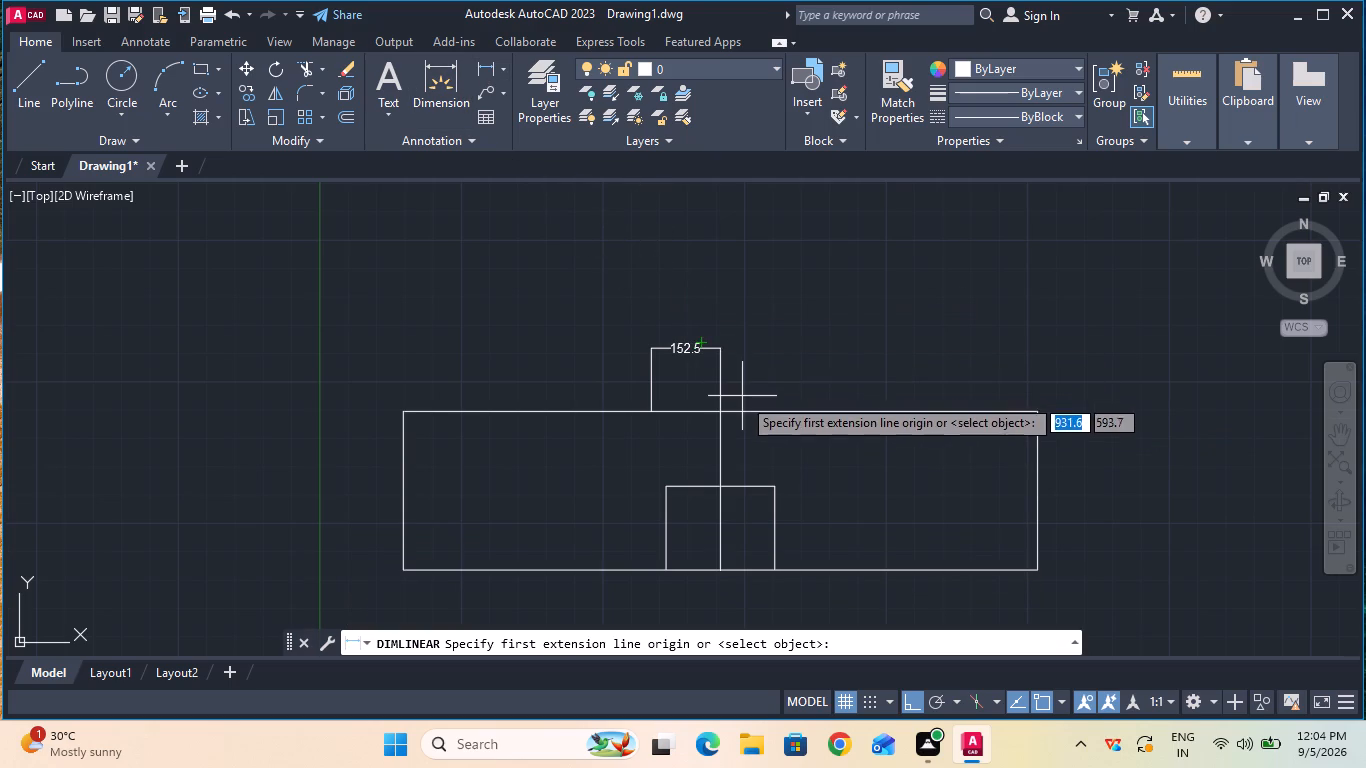
left_click(723, 409)
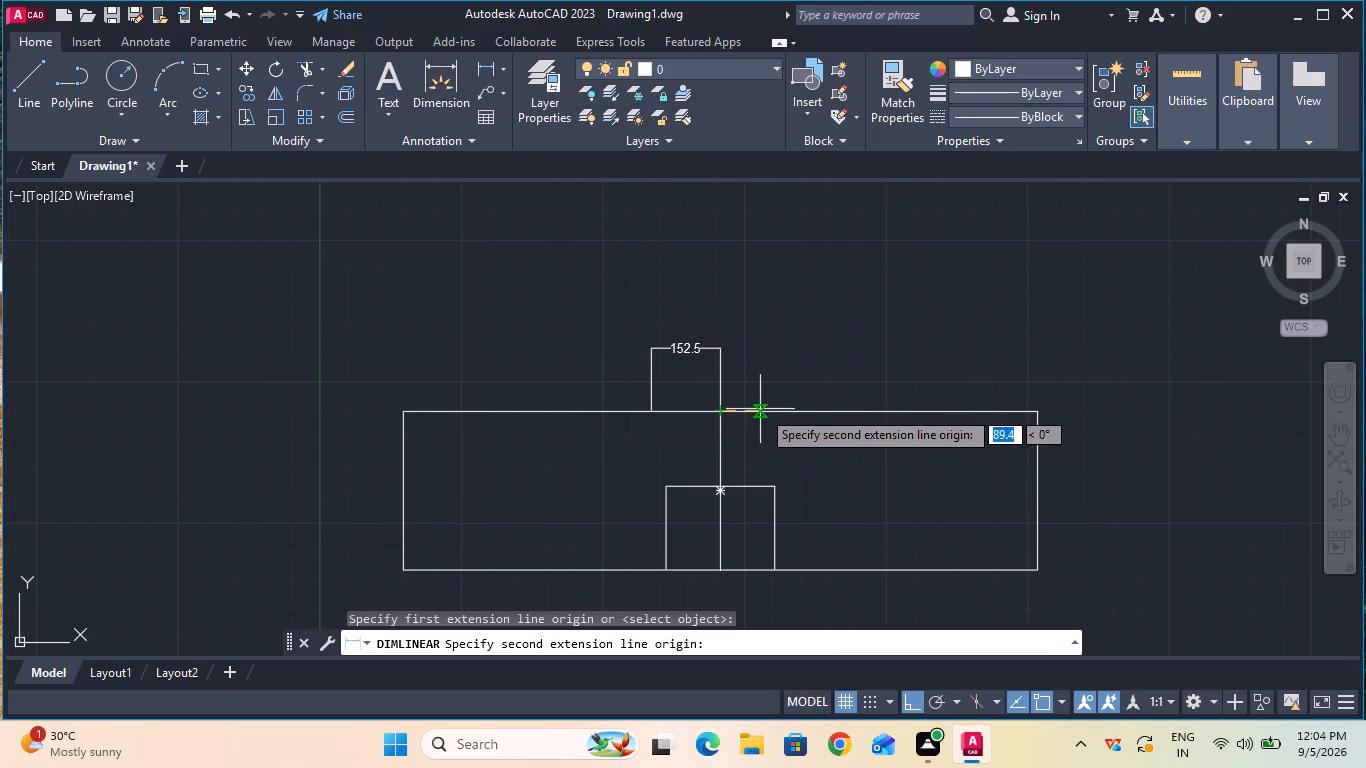
key("1")
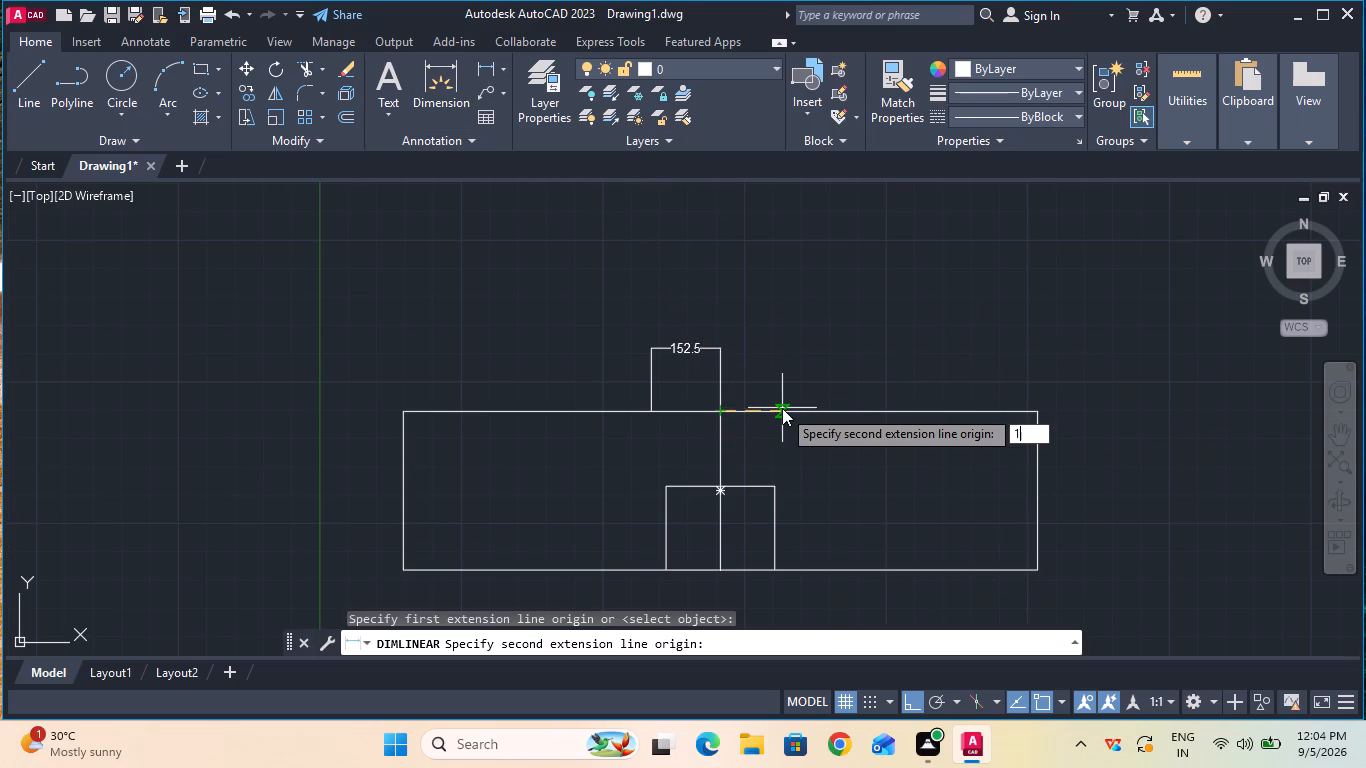
type("52")
type(".5")
key("Return")
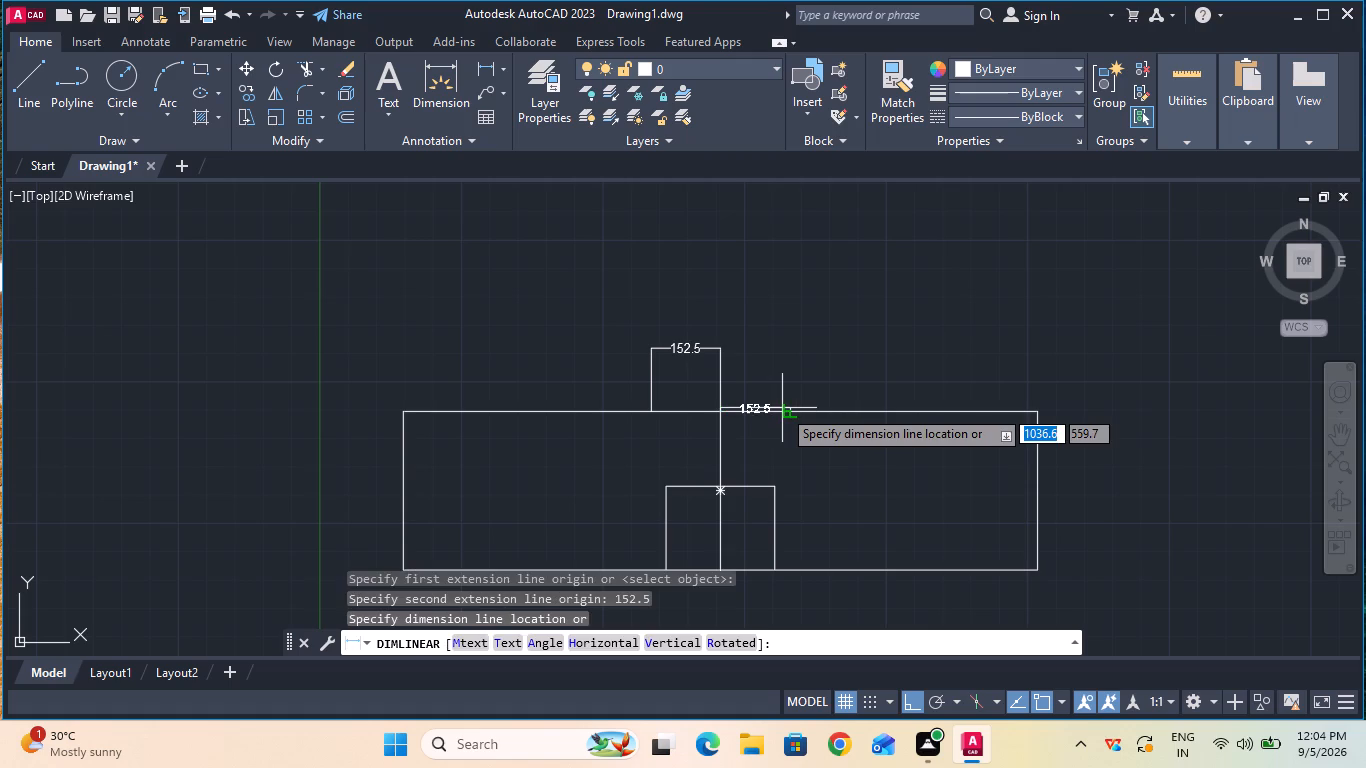
left_click(798, 349)
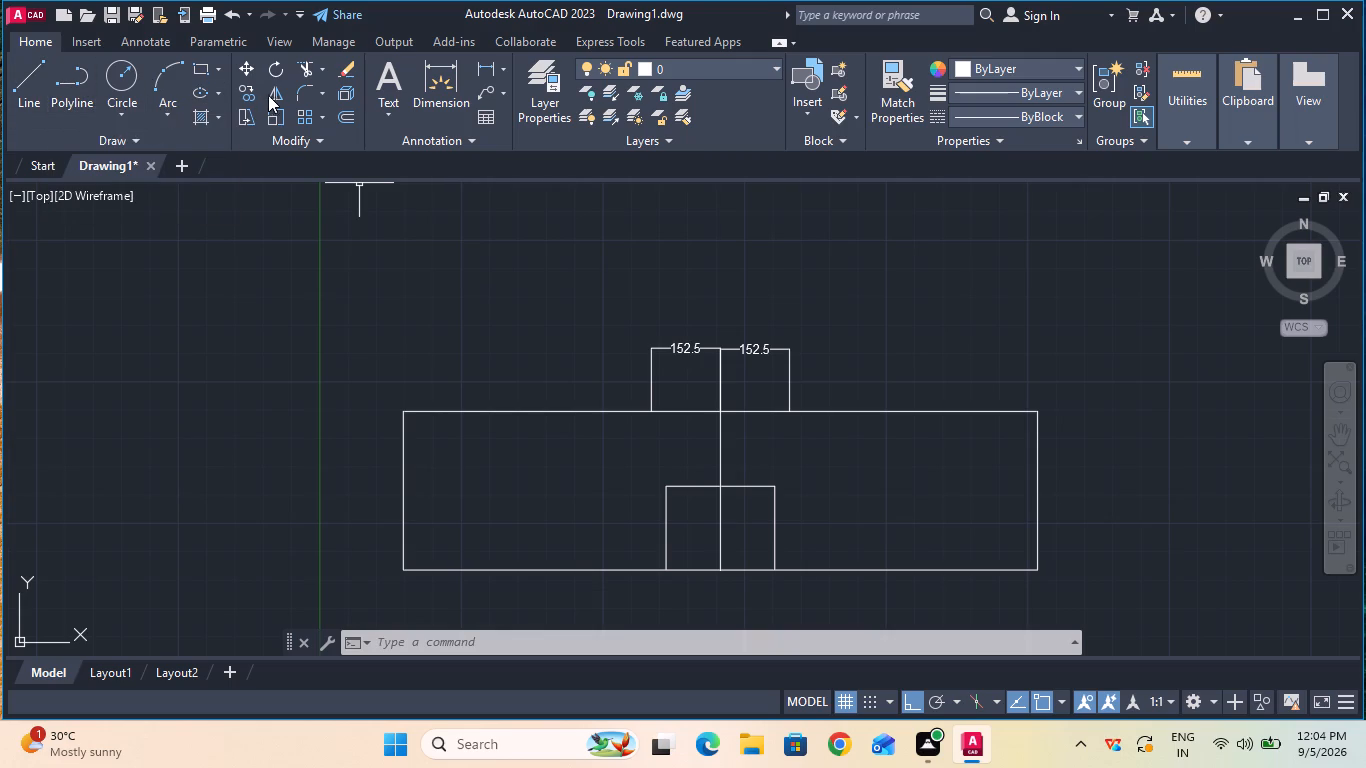
Draw connected lines from the left 152.5 mark on the top edge: 165 down, 305 right and 165 back up.
left_click(202, 71)
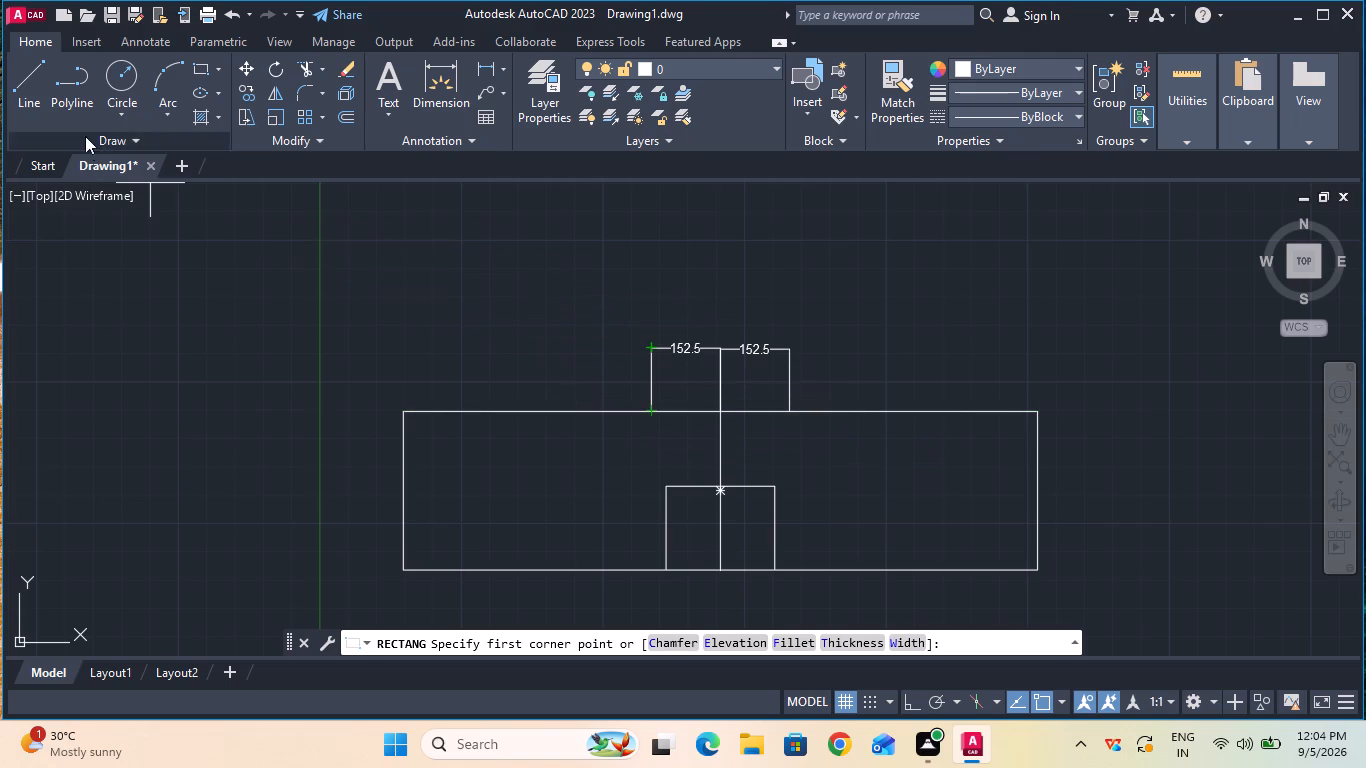
left_click(37, 90)
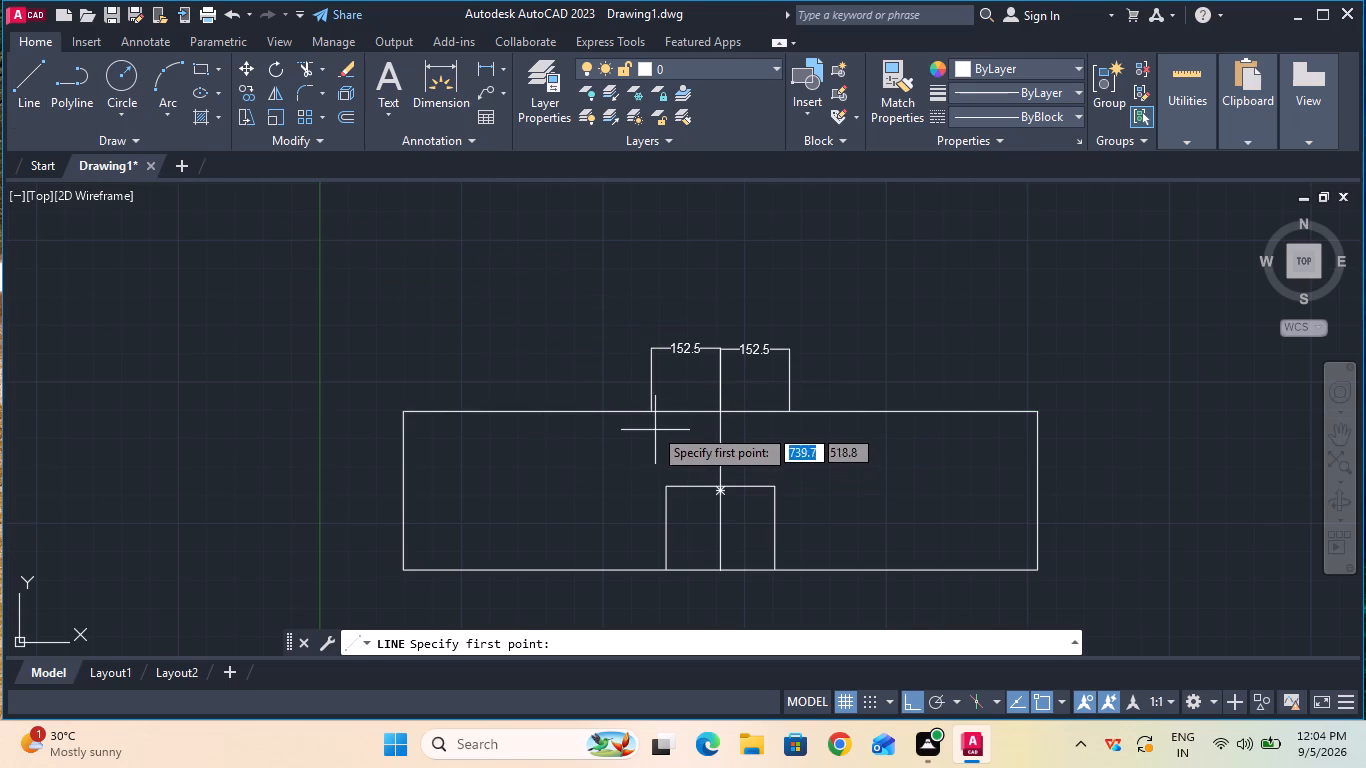
left_click(650, 414)
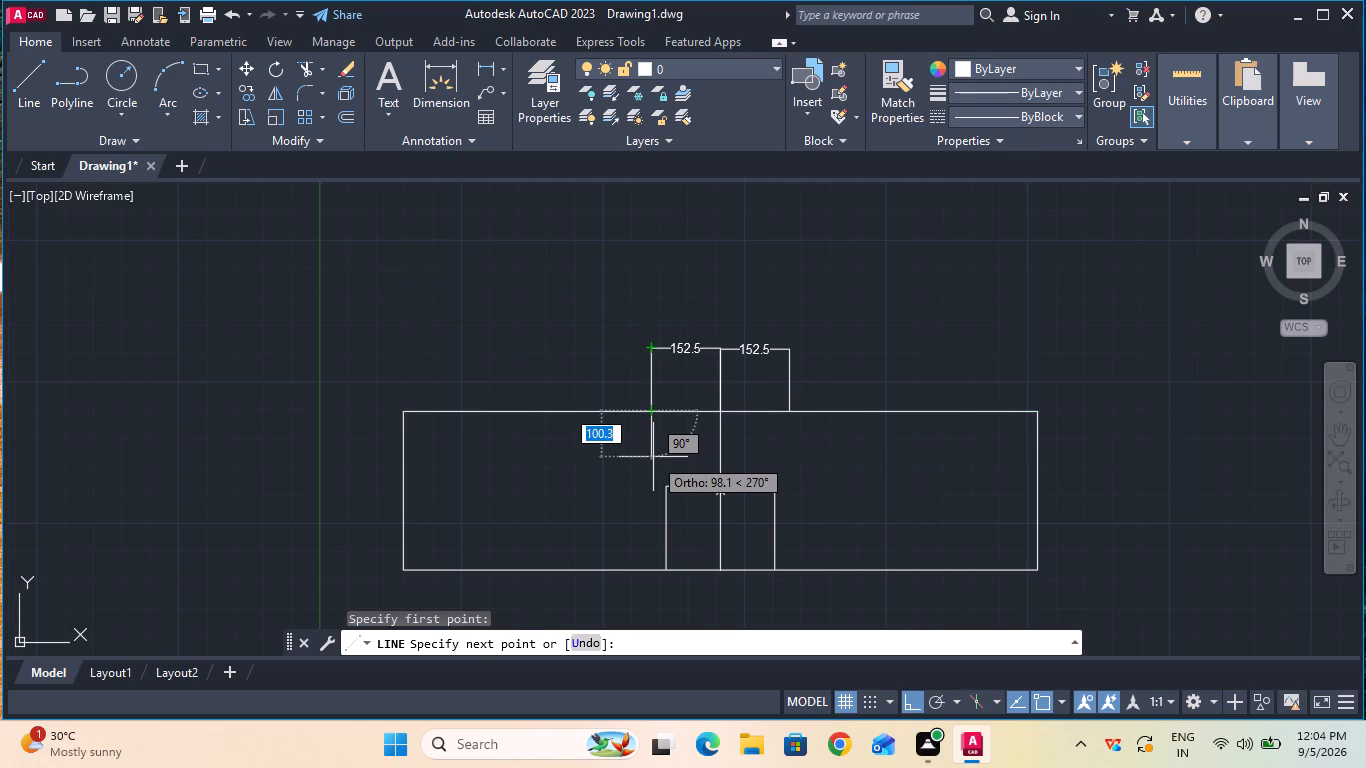
type("16")
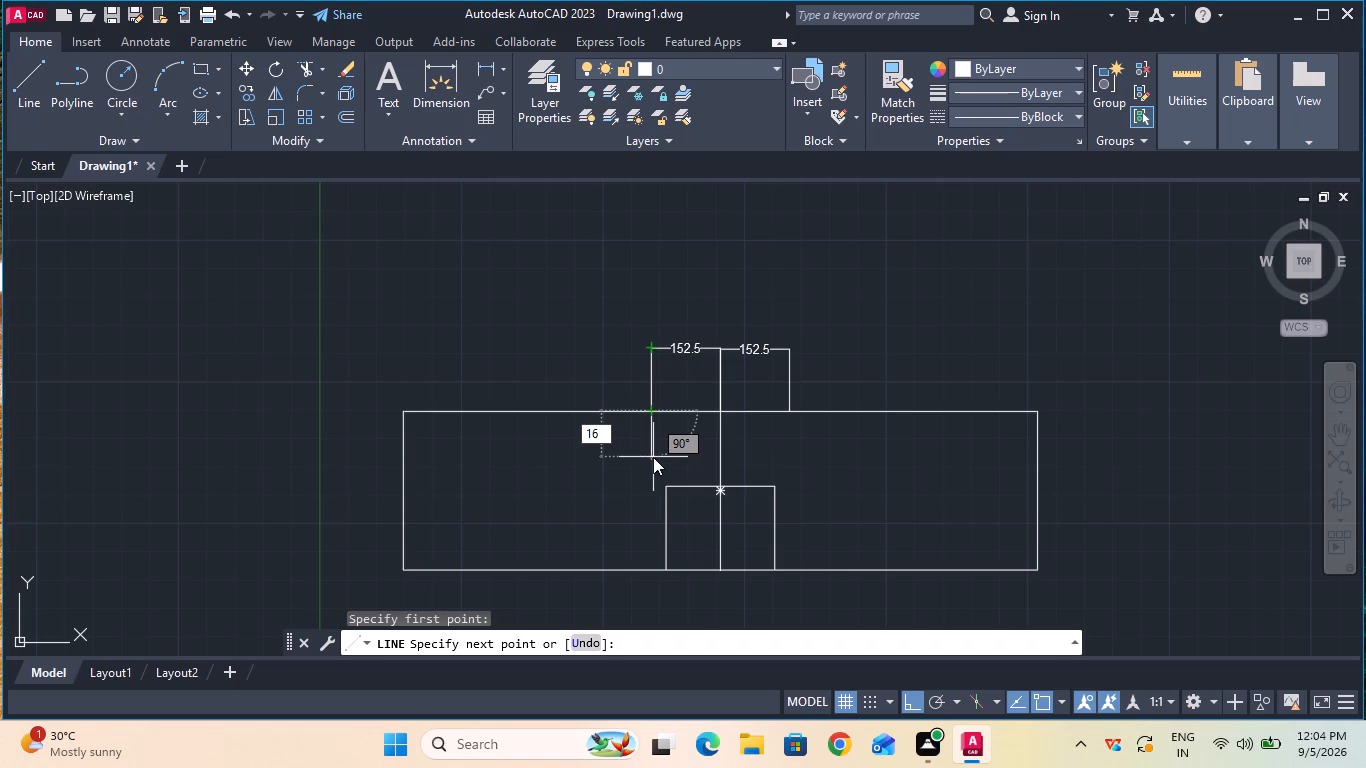
key("5")
key("period")
key("0")
key("Return")
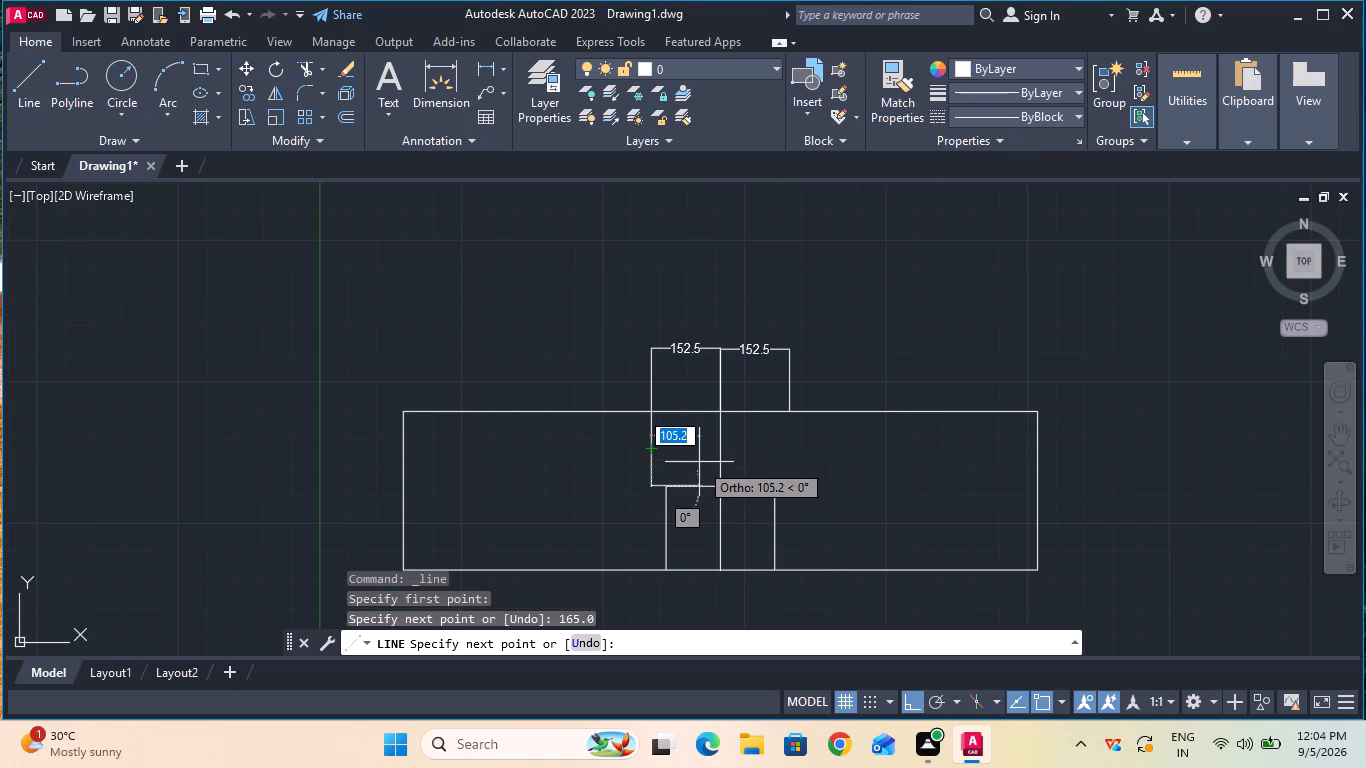
key("3")
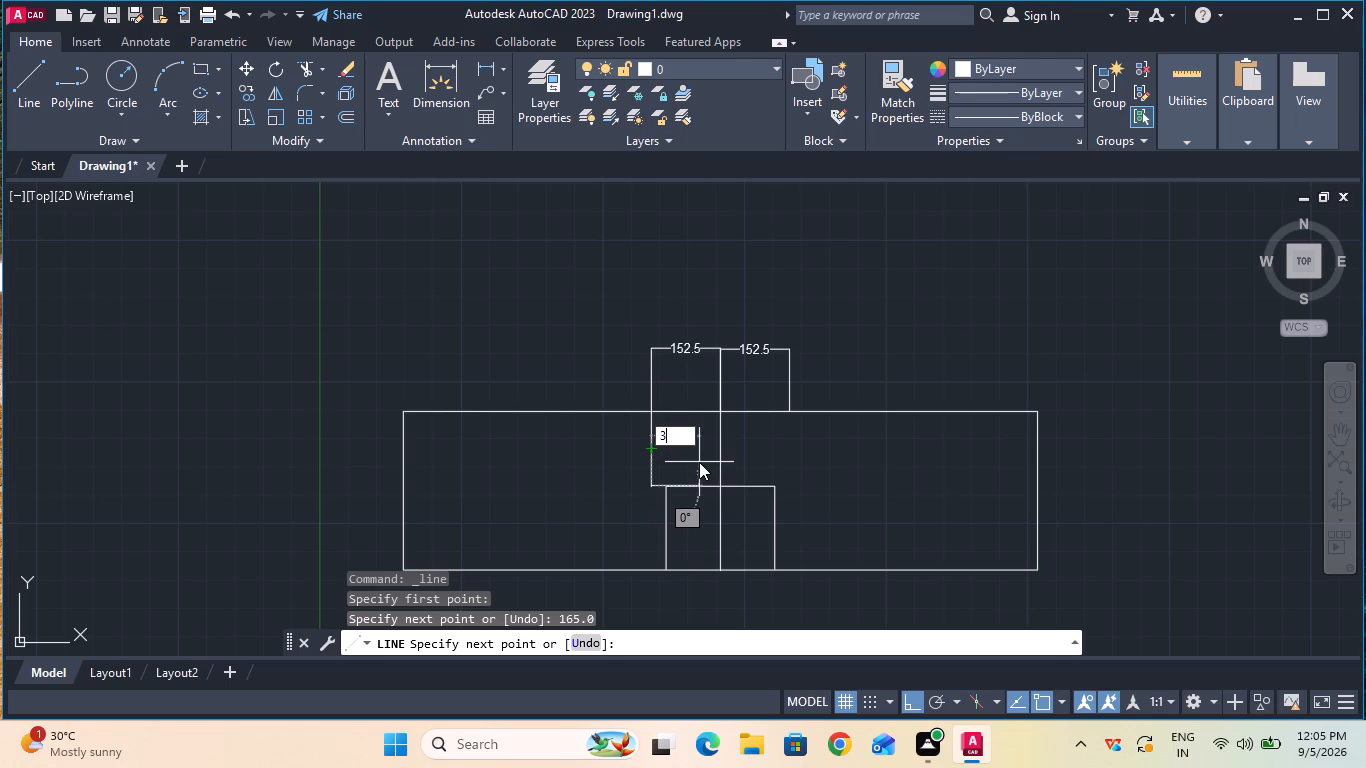
key("0")
key("5")
key("Return")
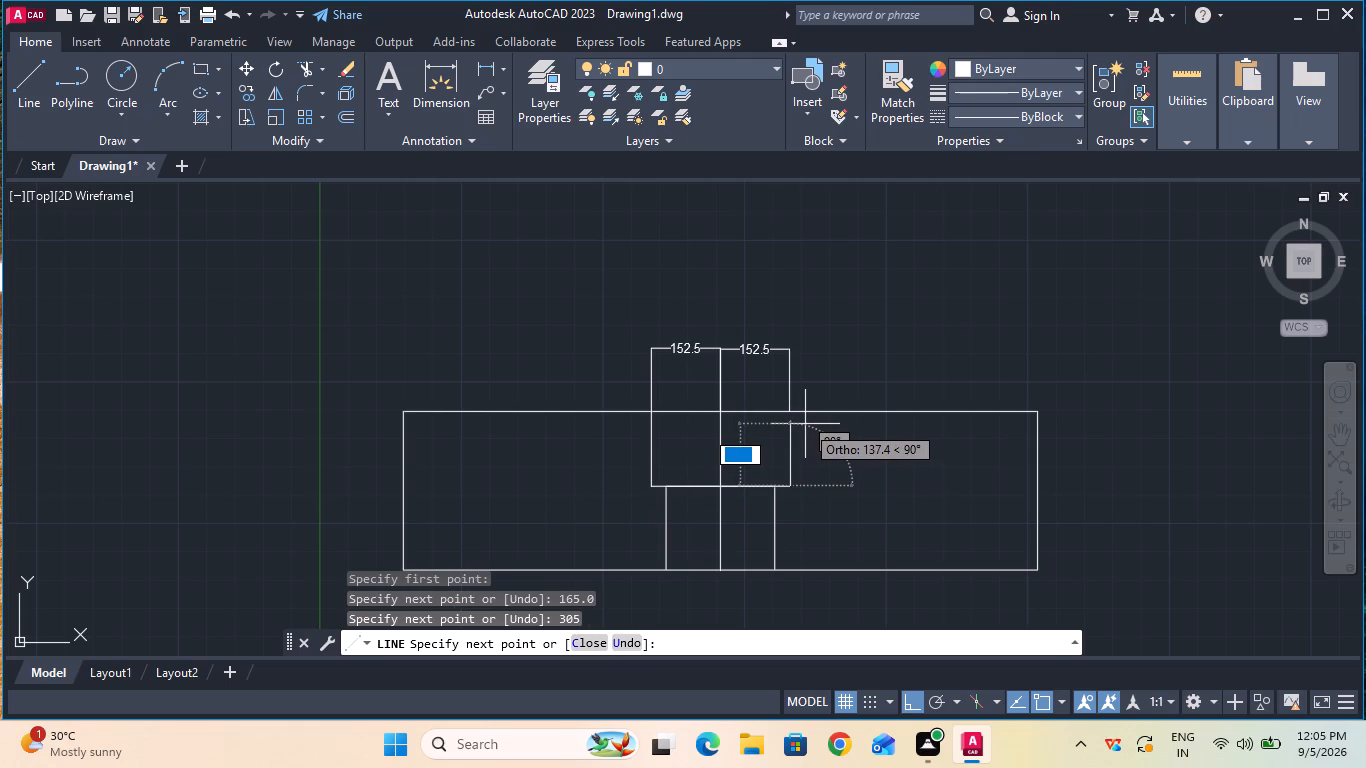
key("1")
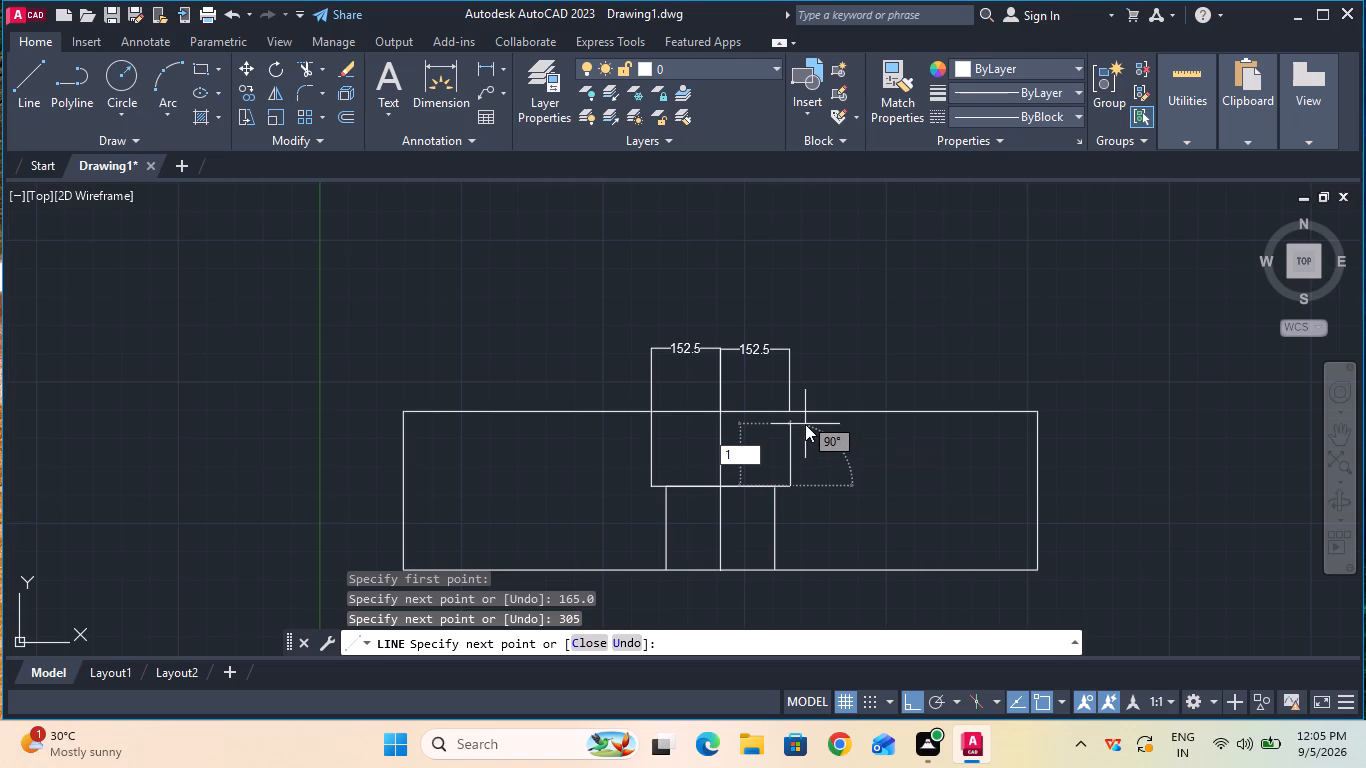
type("65")
key("Return")
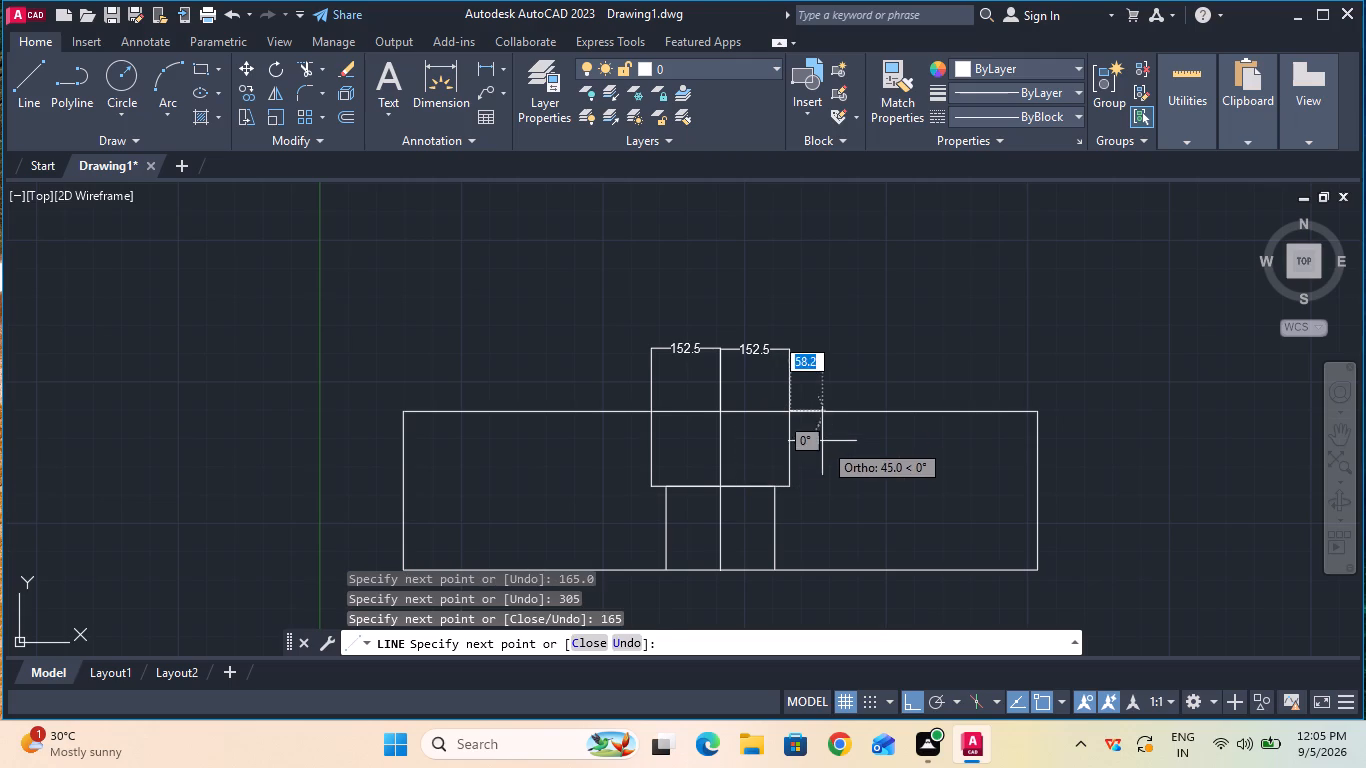
key("Escape")
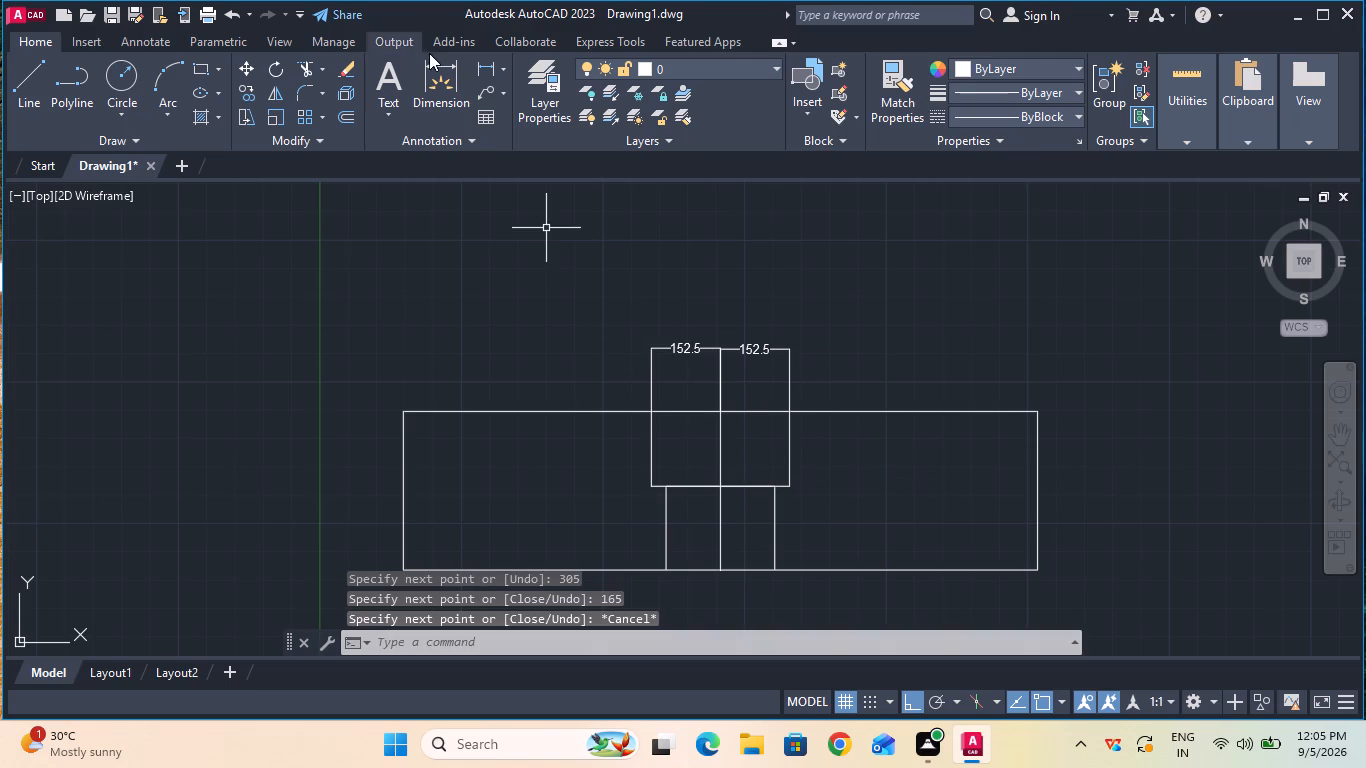
Remove both 152.5 dimensions above the rectangle using Trim.
left_click(301, 62)
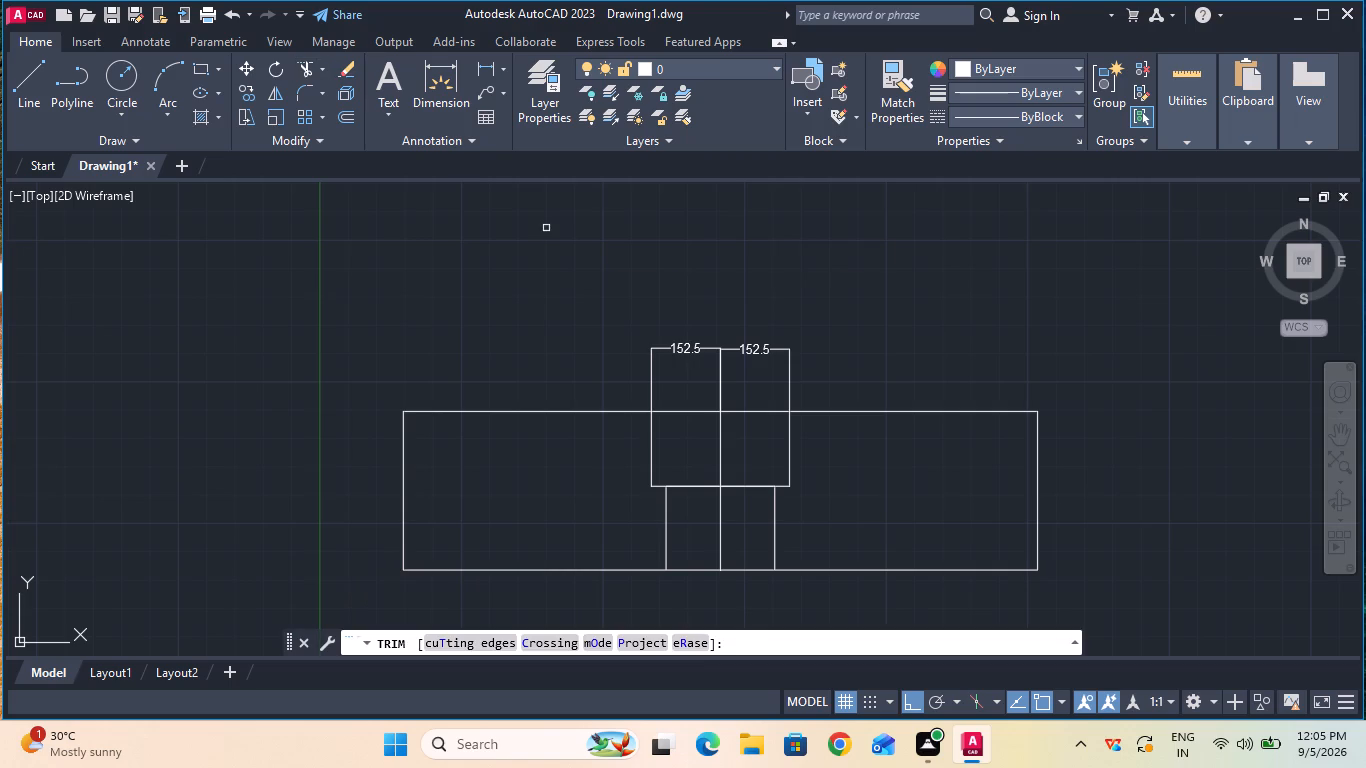
left_click(674, 348)
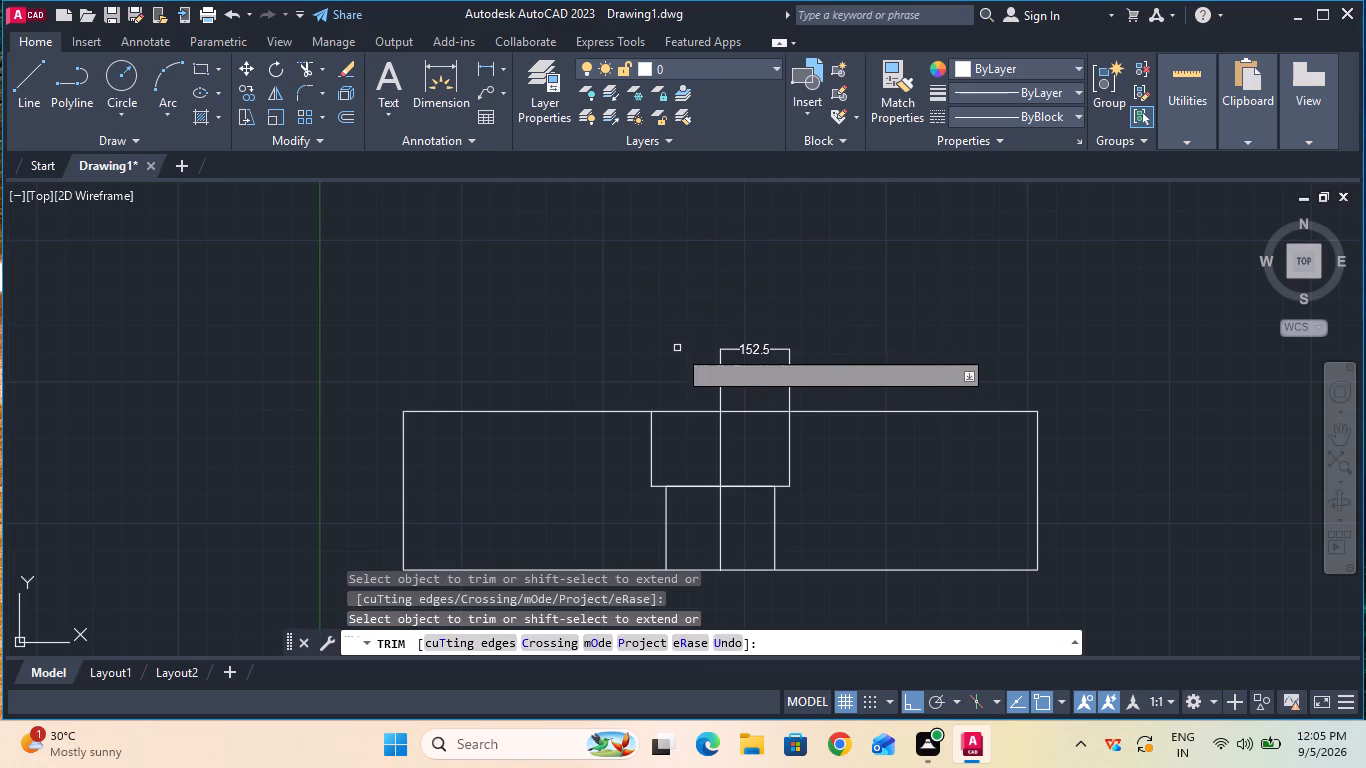
left_click(734, 347)
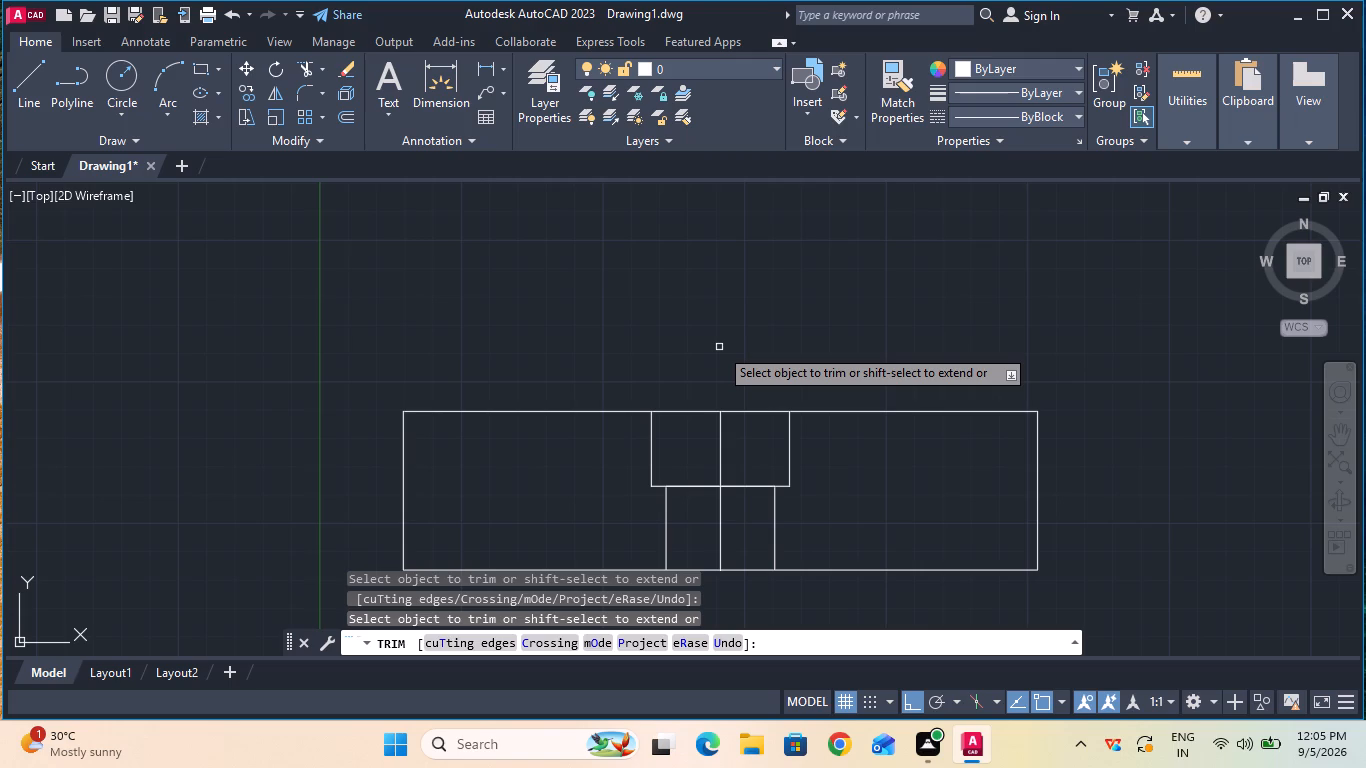
key("Escape")
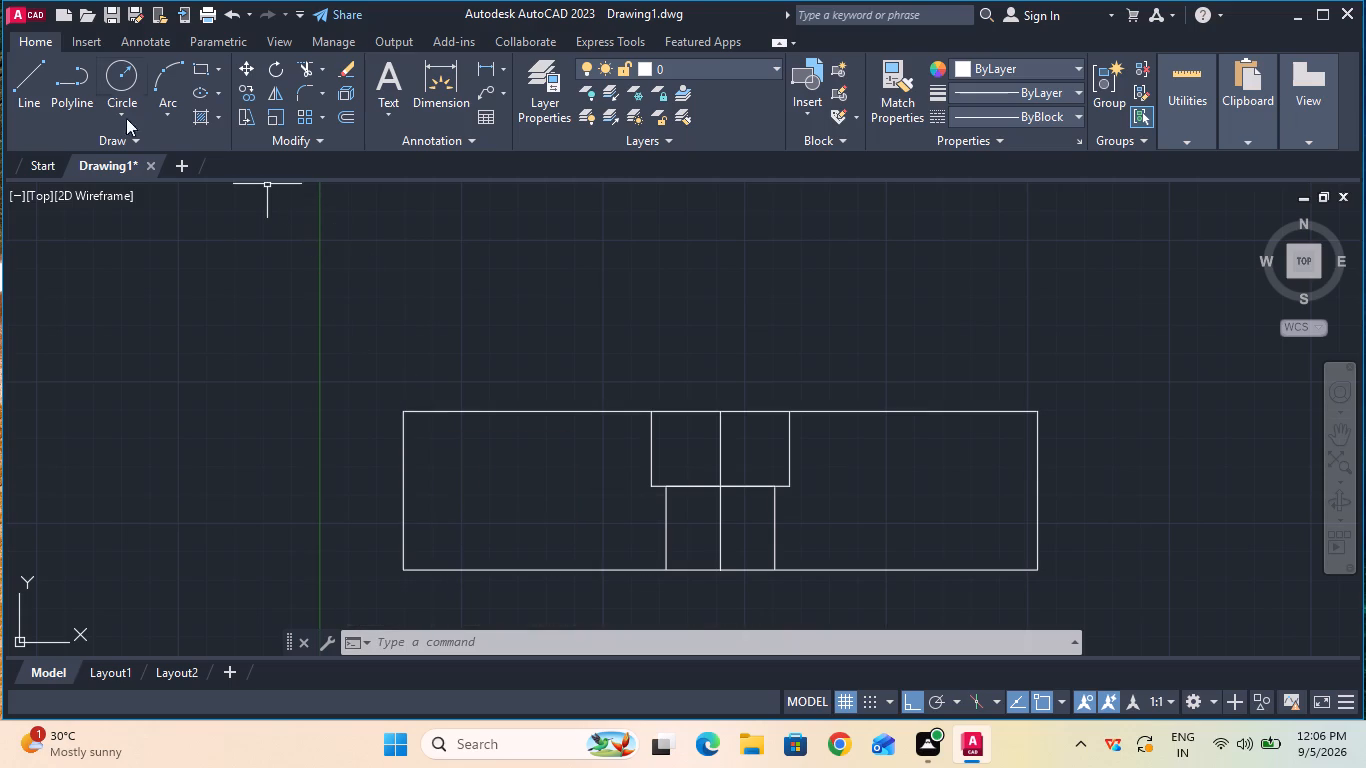
Add a 230 linear dimension from the vertical centerline's upper endpoint leftward along the top edge, placed above the rectangle.
left_click(39, 74)
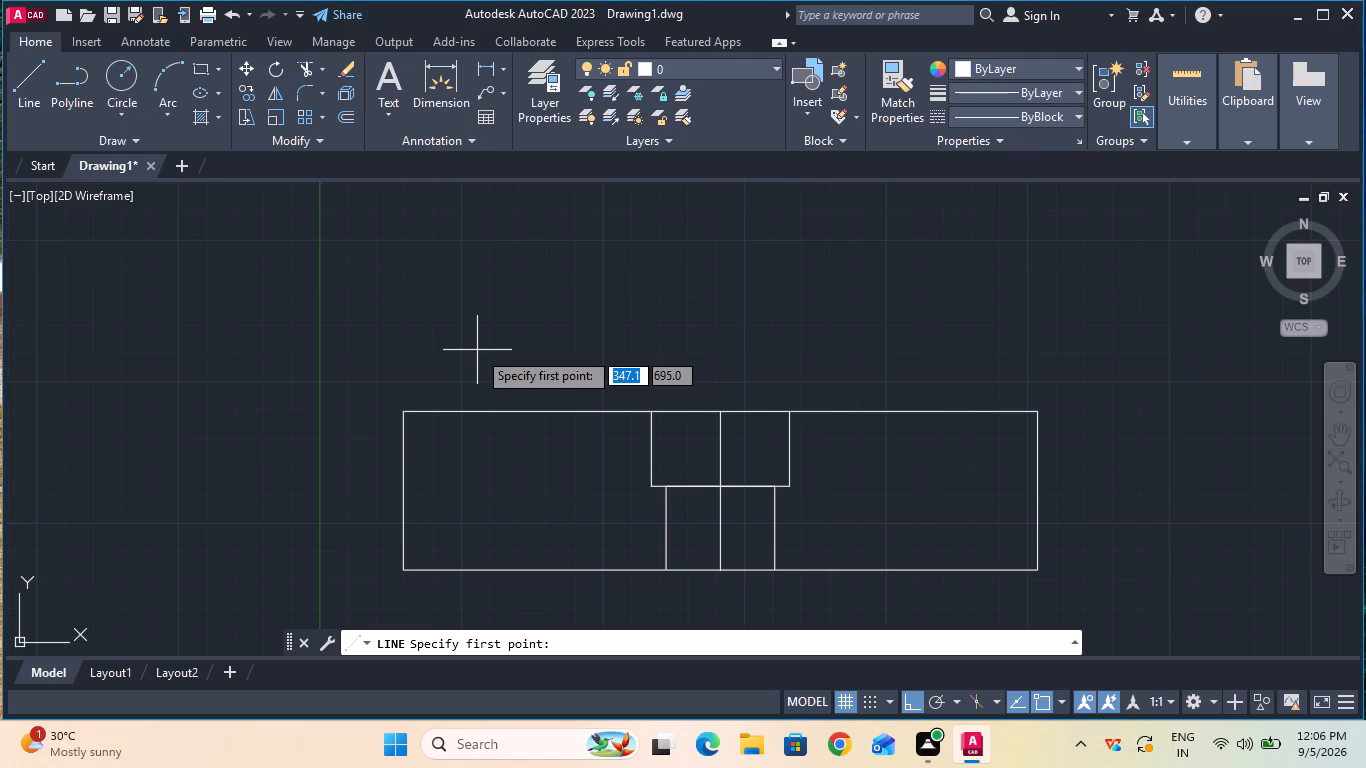
key("Escape")
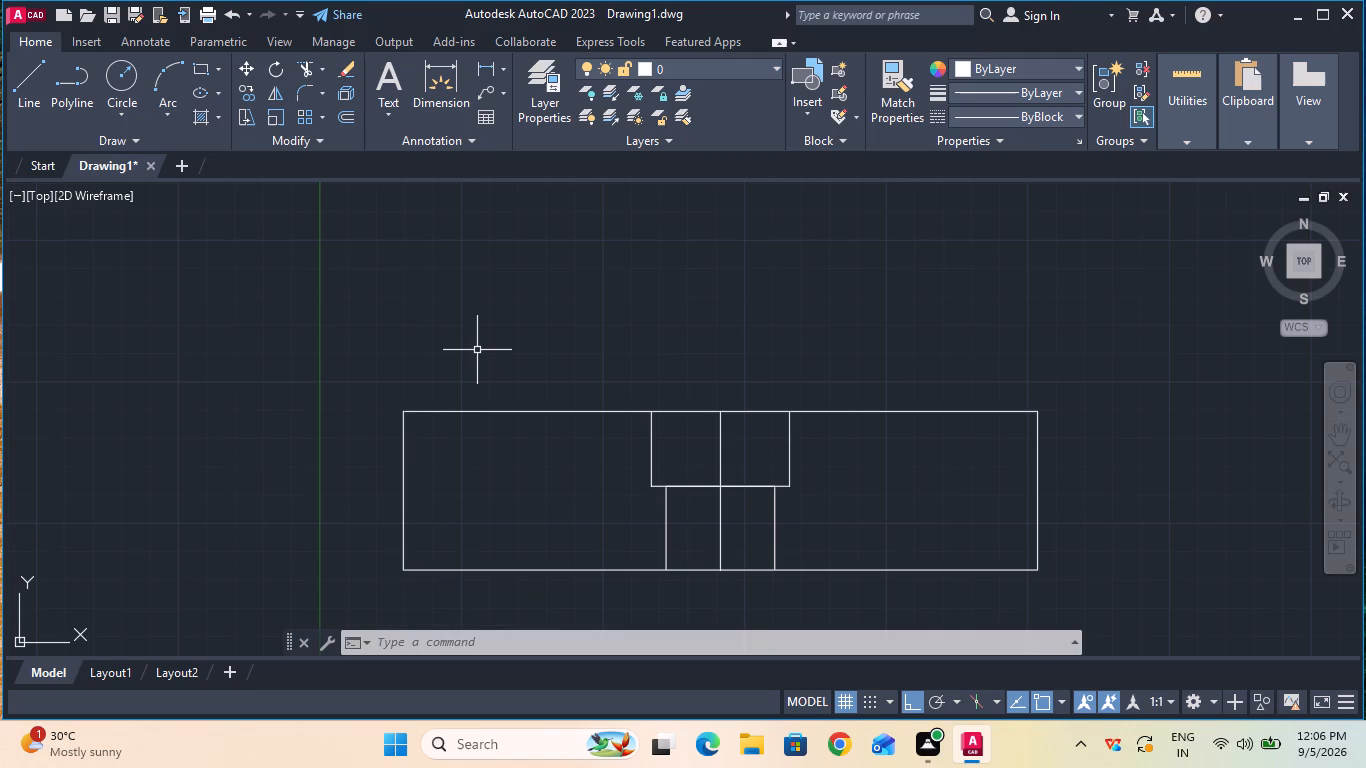
left_click(486, 61)
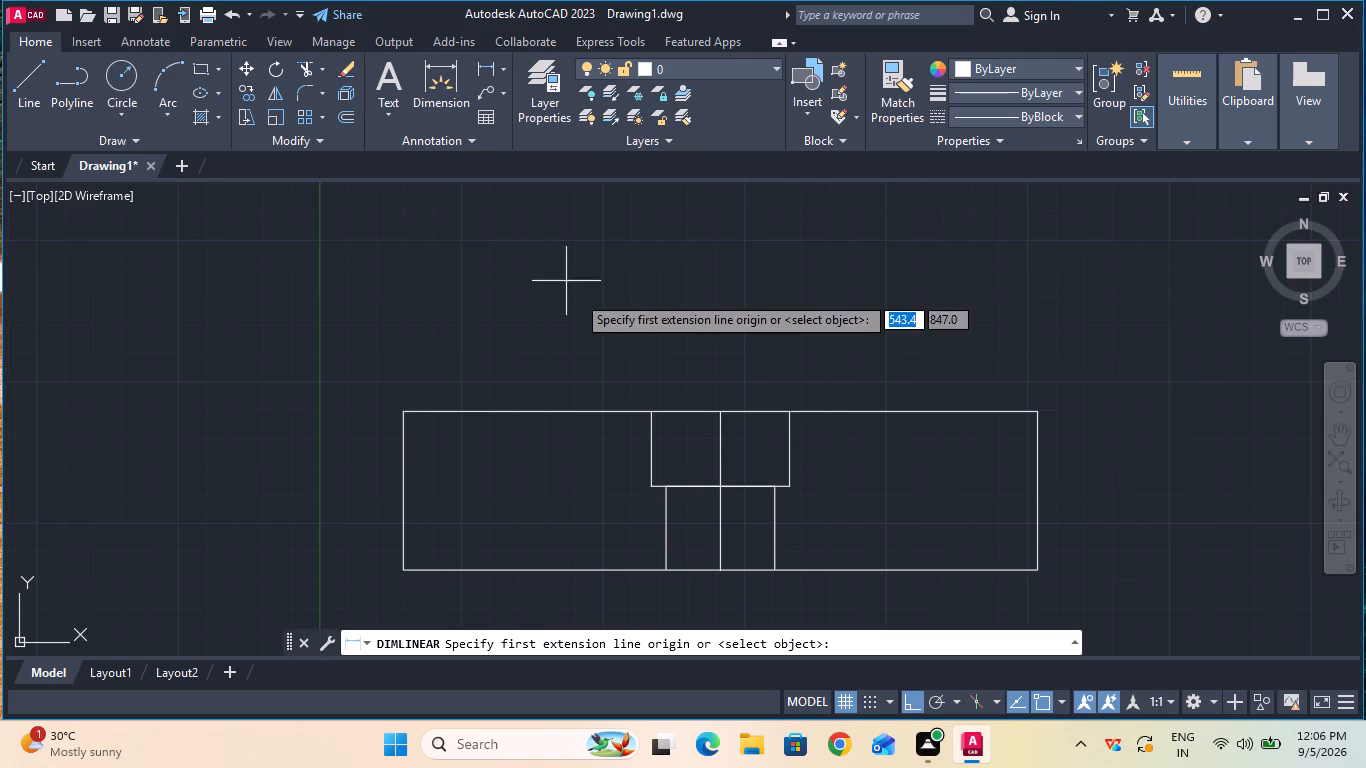
left_click(722, 412)
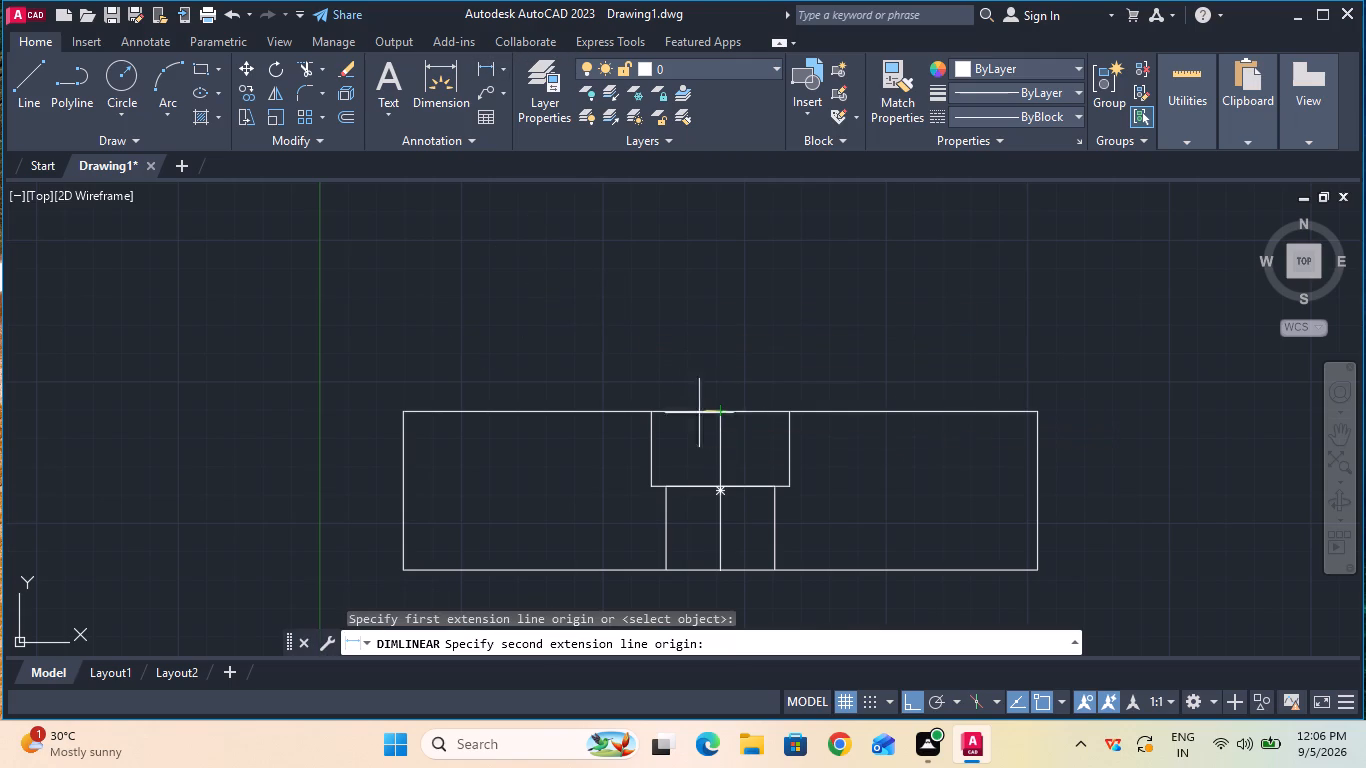
type("23")
key("0")
key("Return")
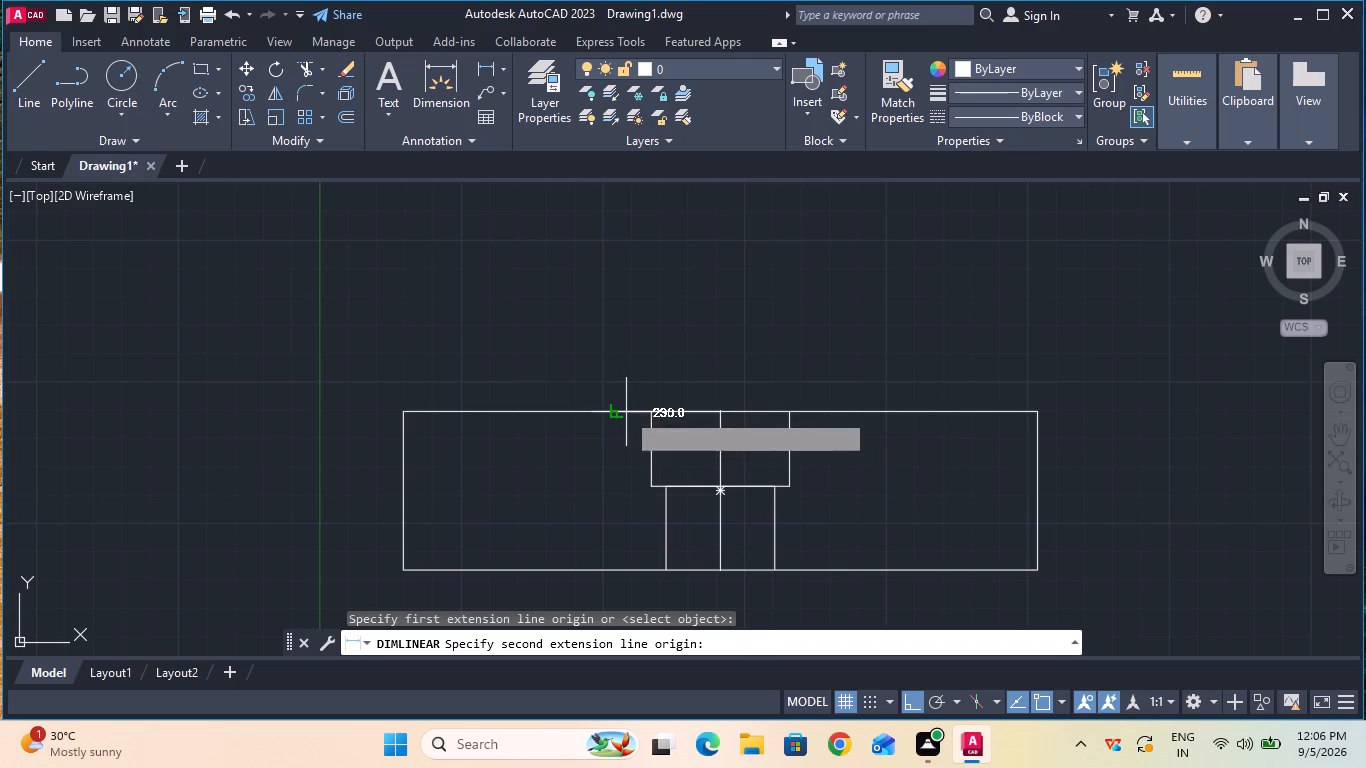
left_click(629, 322)
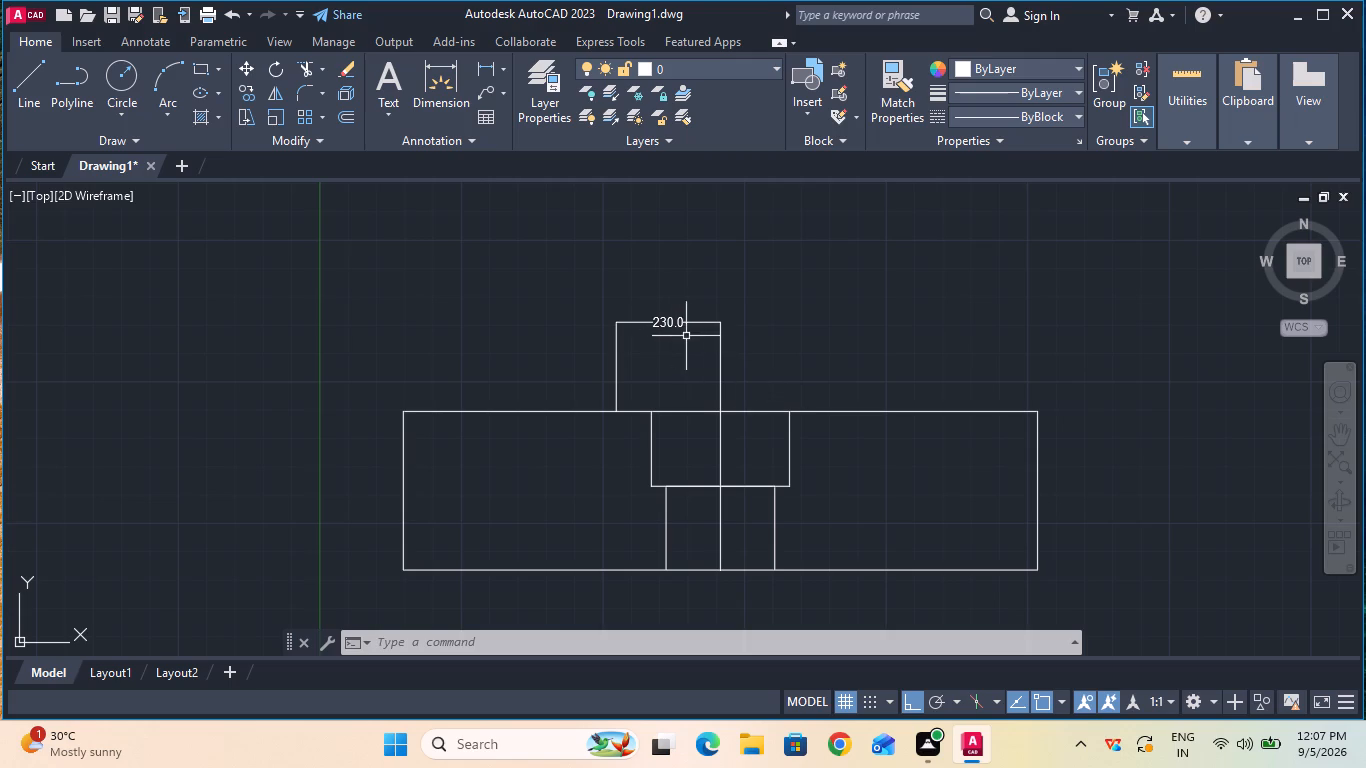
Add a 230 linear dimension from the vertical centerline's upper endpoint rightward along the top edge, placed above the rectangle.
left_click(487, 73)
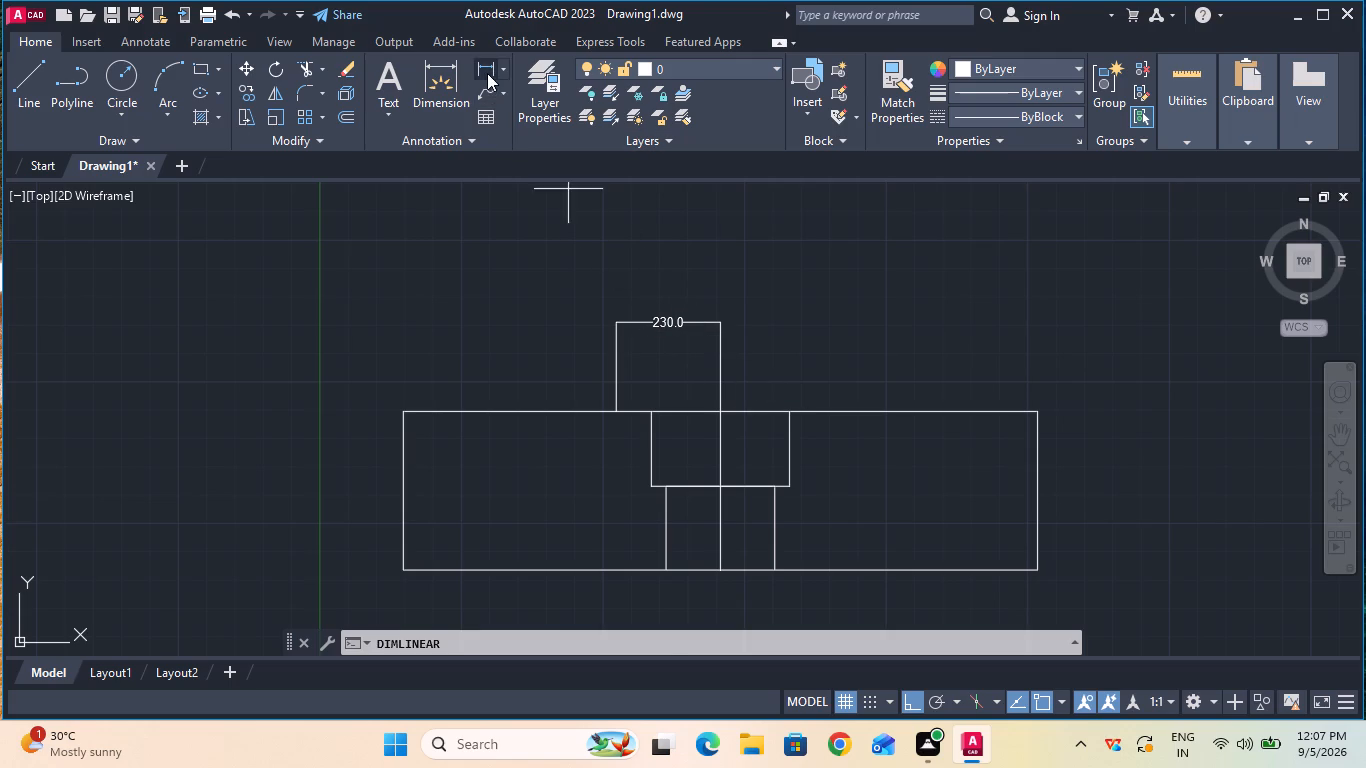
left_click(725, 416)
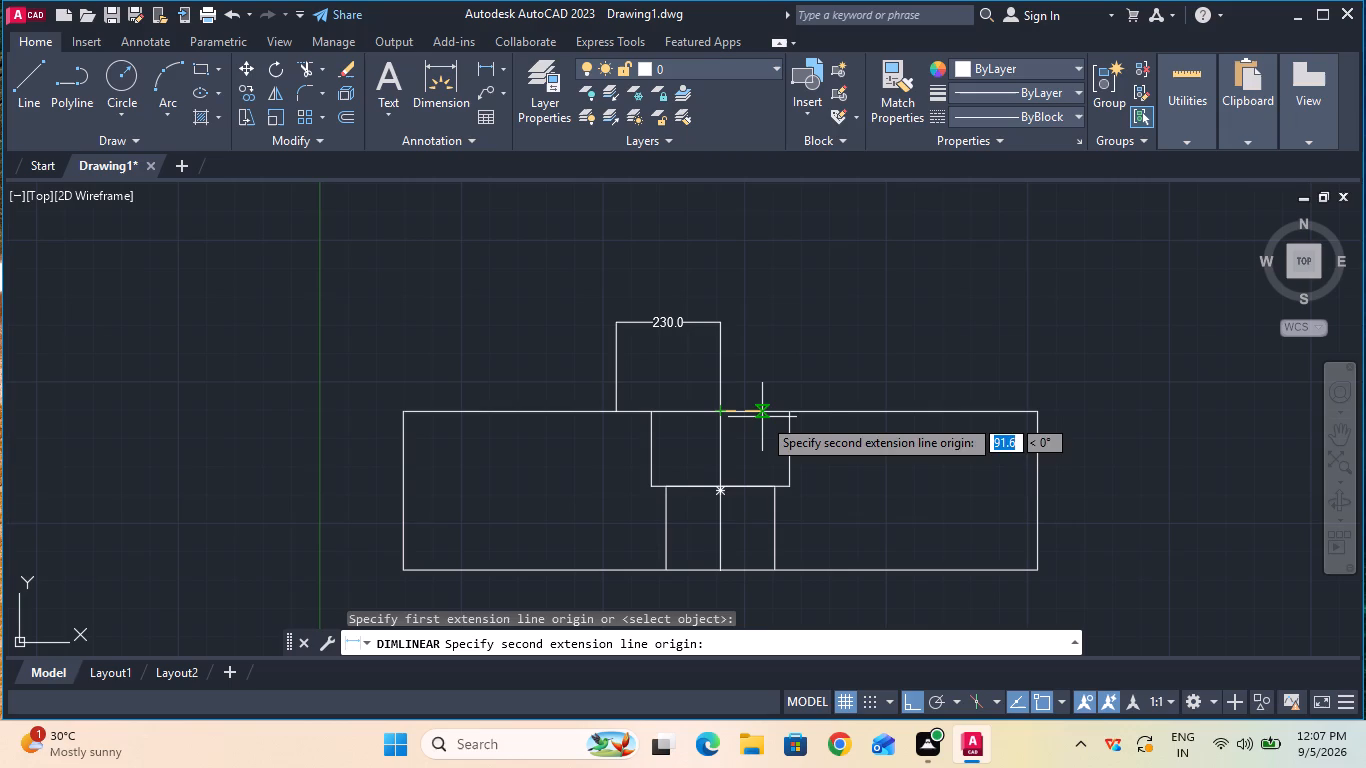
type("23")
key("0")
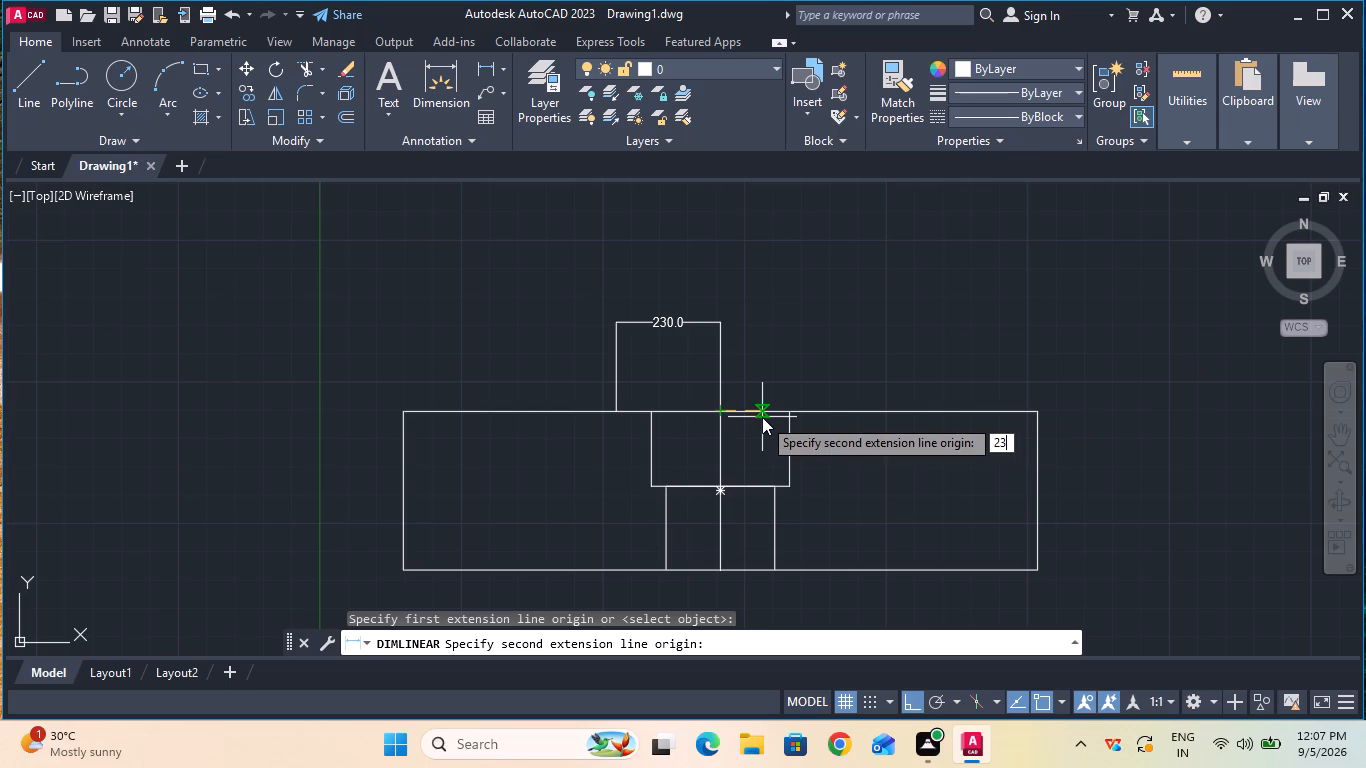
key("Return")
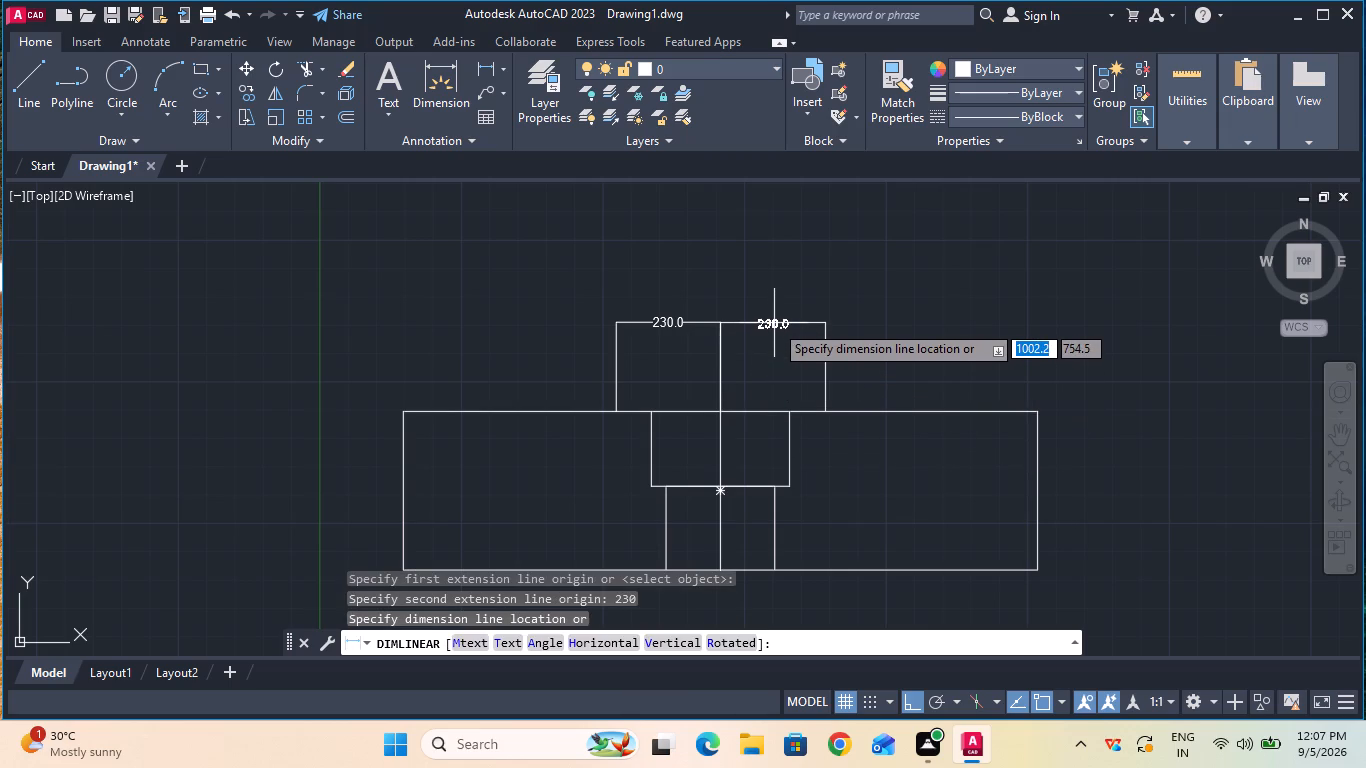
left_click(774, 323)
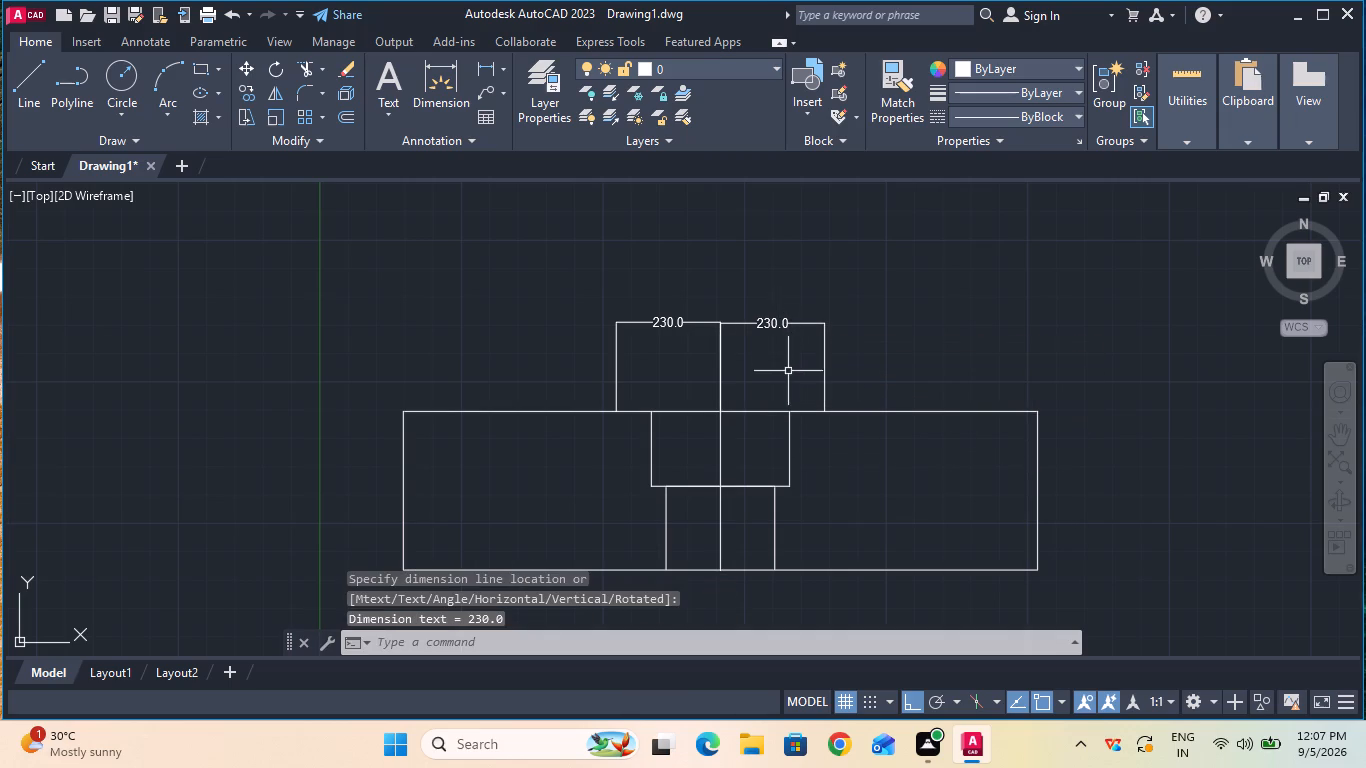
Draw a vertical line 350 long downward from the left 230 mark on the rectangle's top edge.
left_click(19, 65)
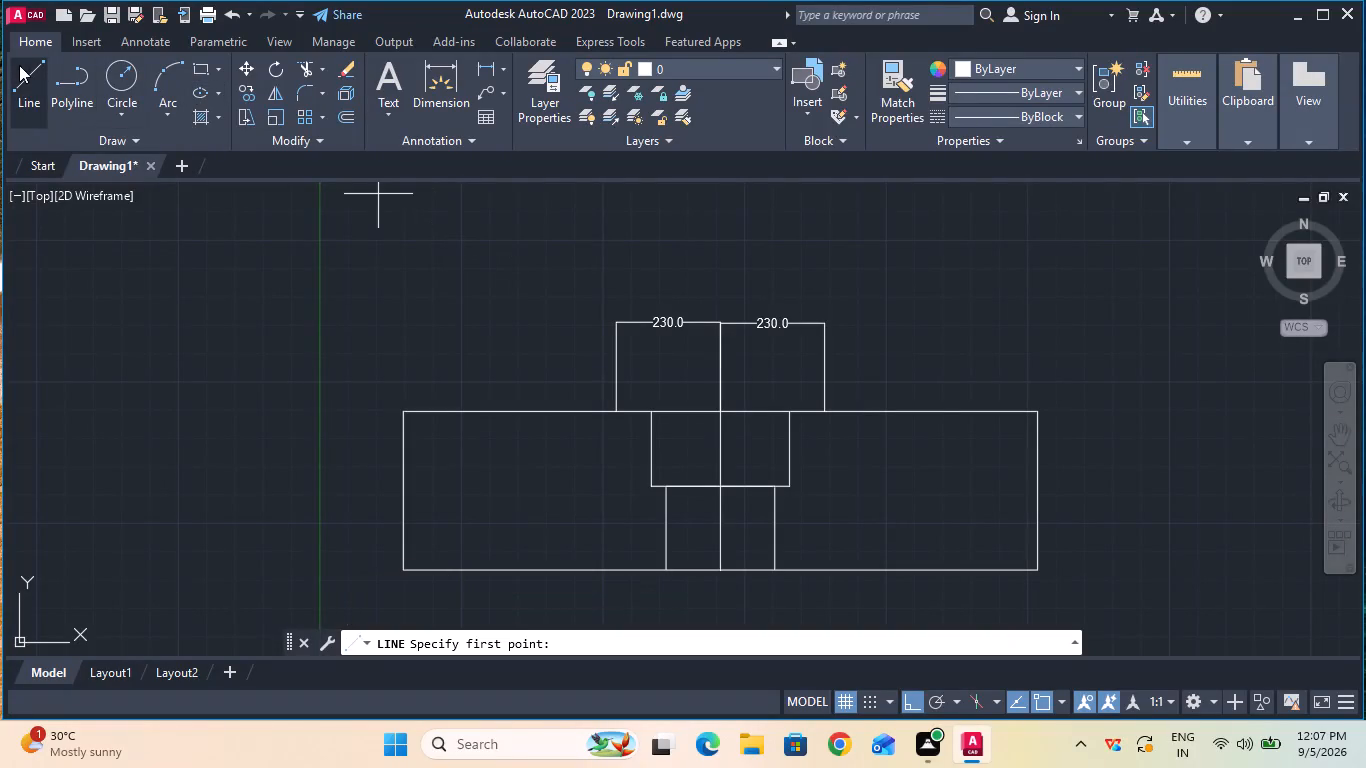
left_click(615, 407)
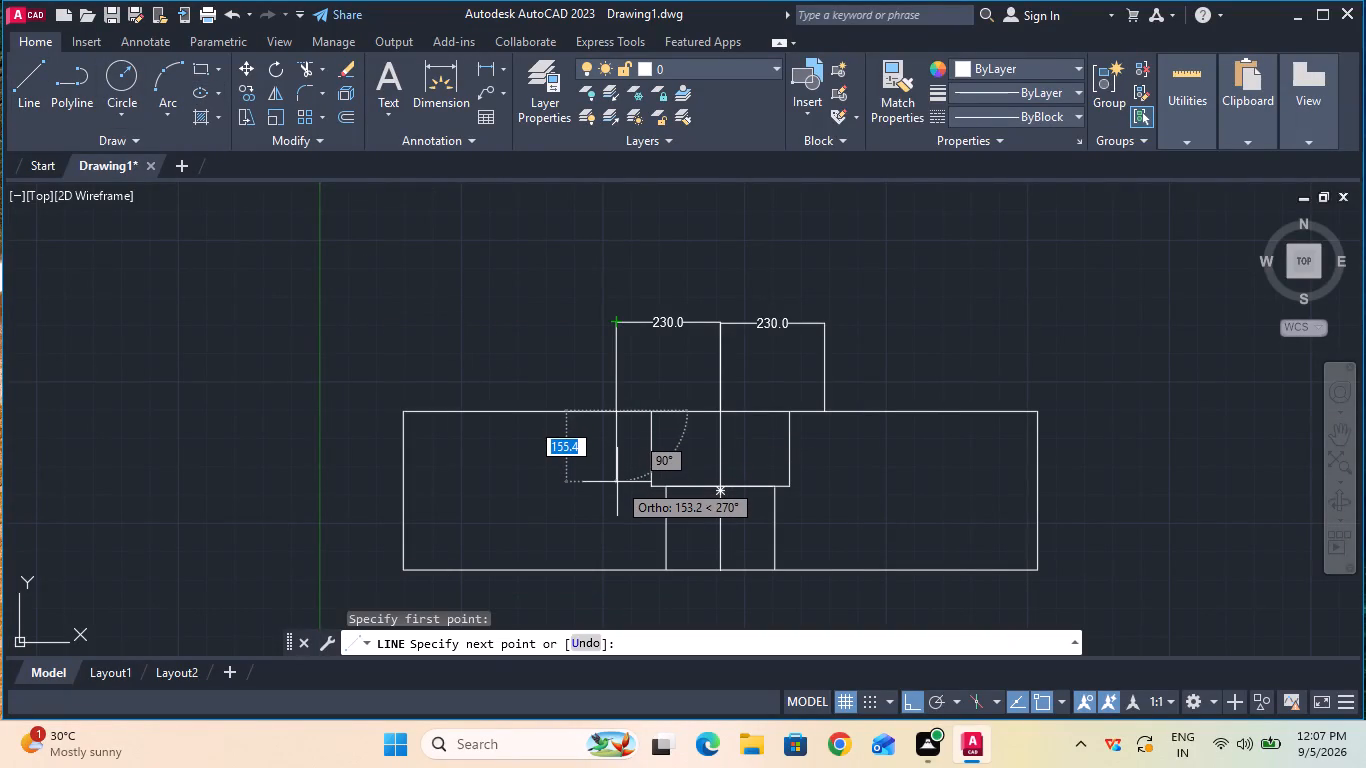
type("35")
key("0")
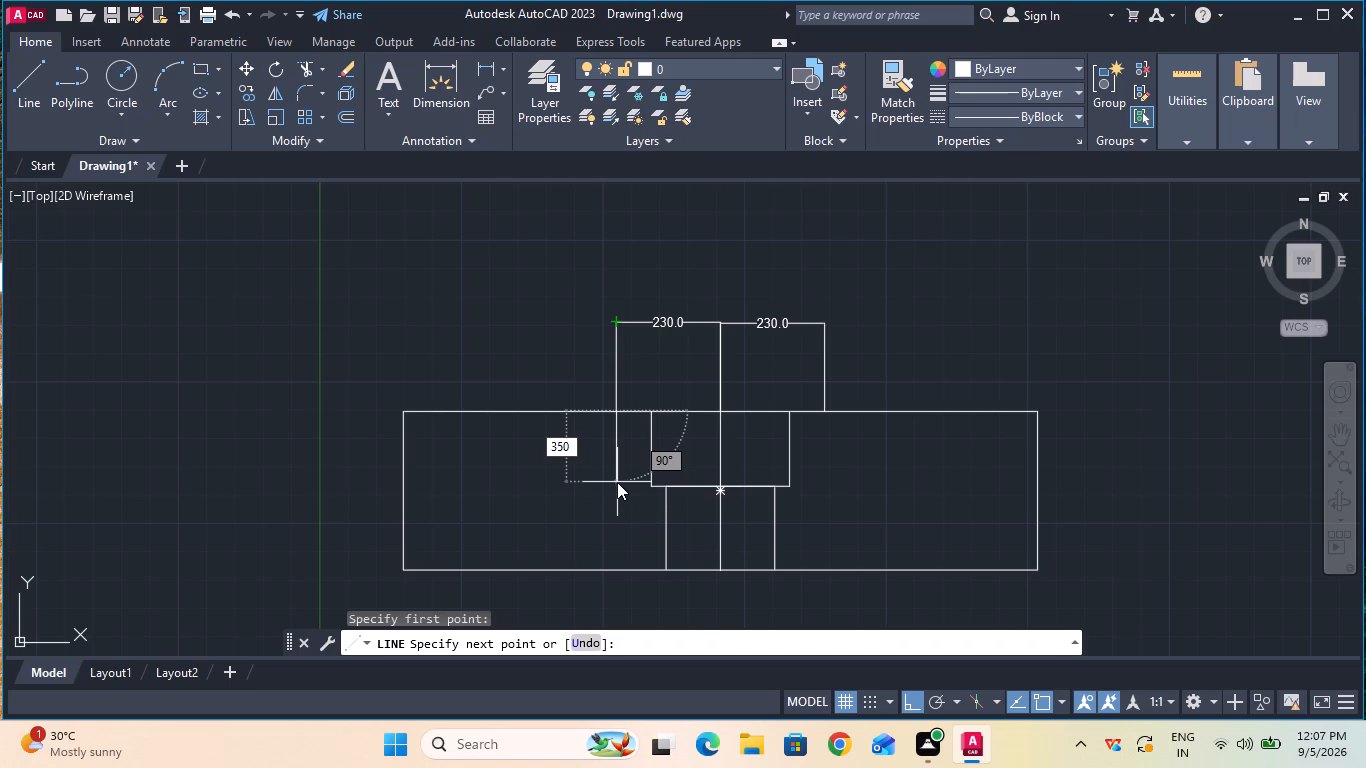
key("Return")
key("Escape")
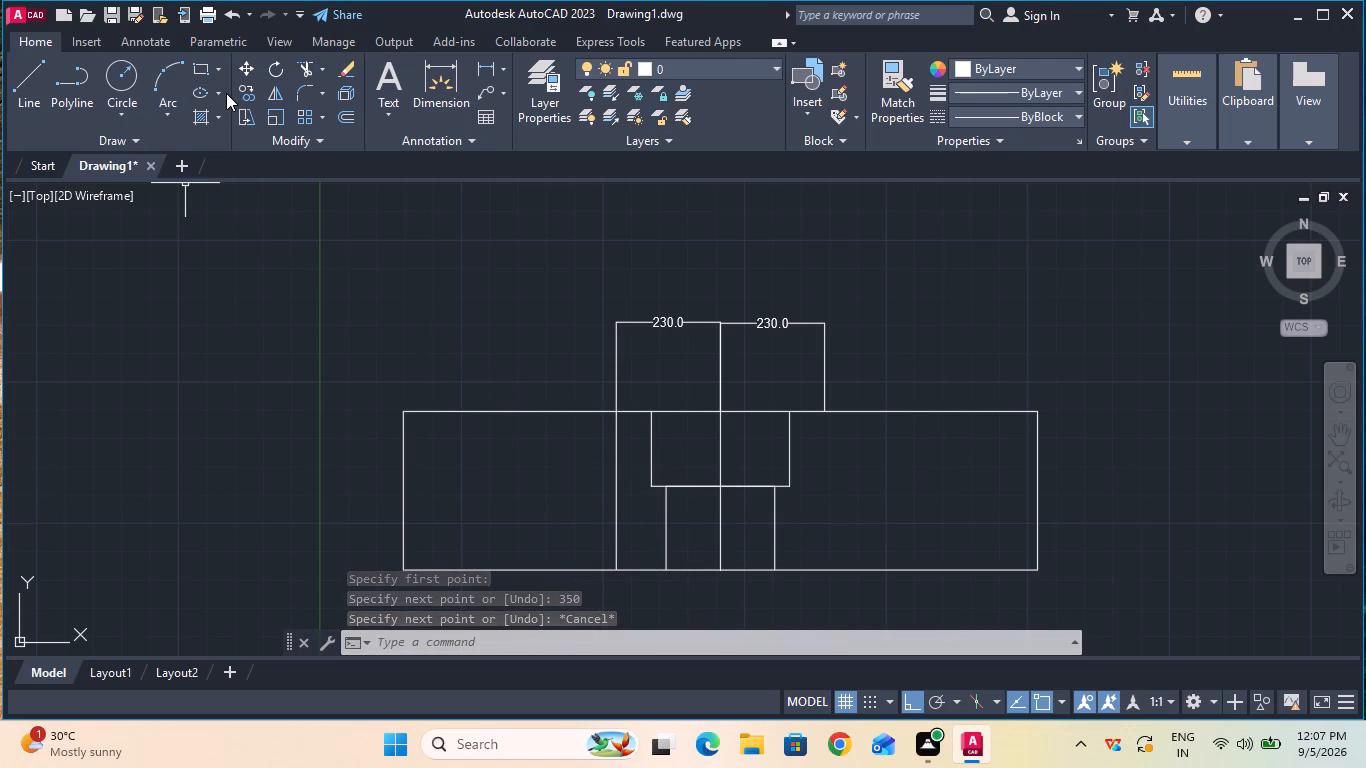
Draw a vertical line 350 long downward from the right 230 mark on the rectangle's top edge.
left_click(40, 68)
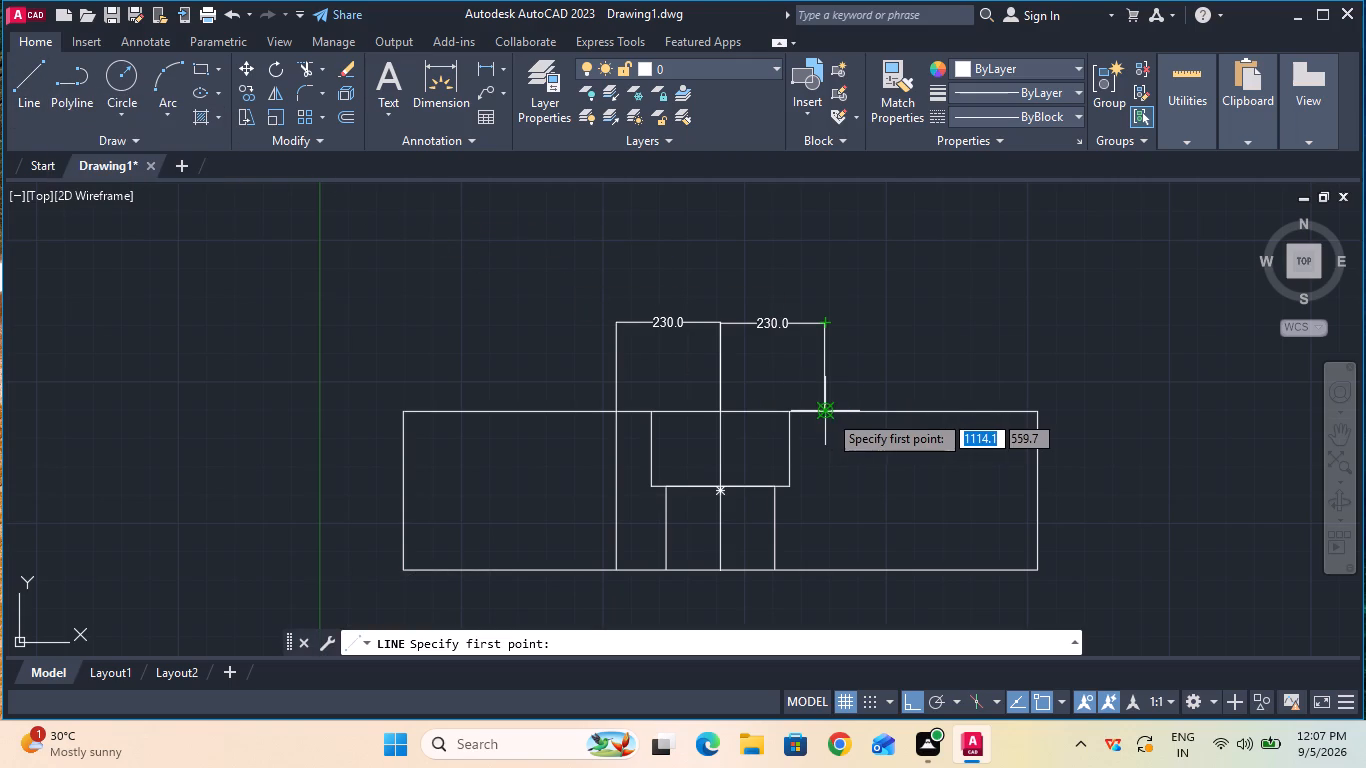
left_click(828, 413)
type("350")
key("Return")
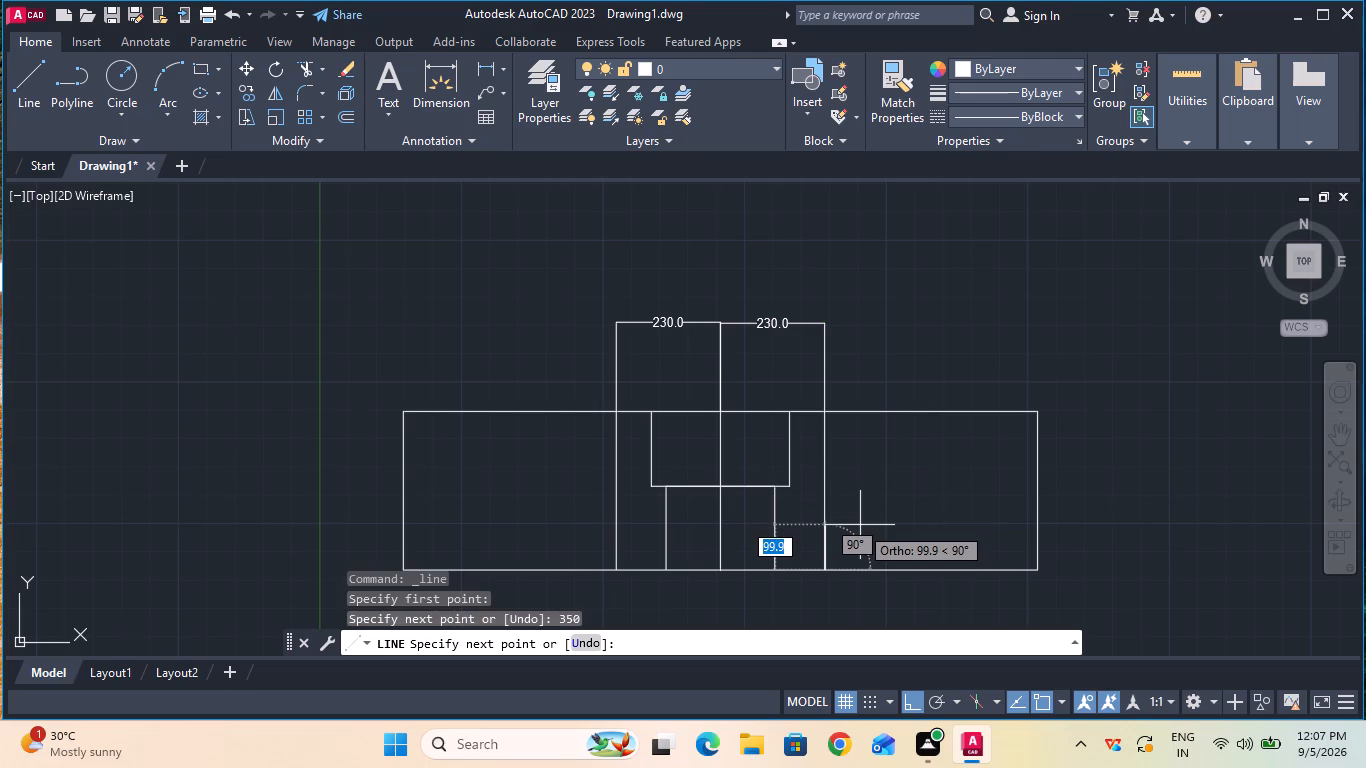
key("Escape")
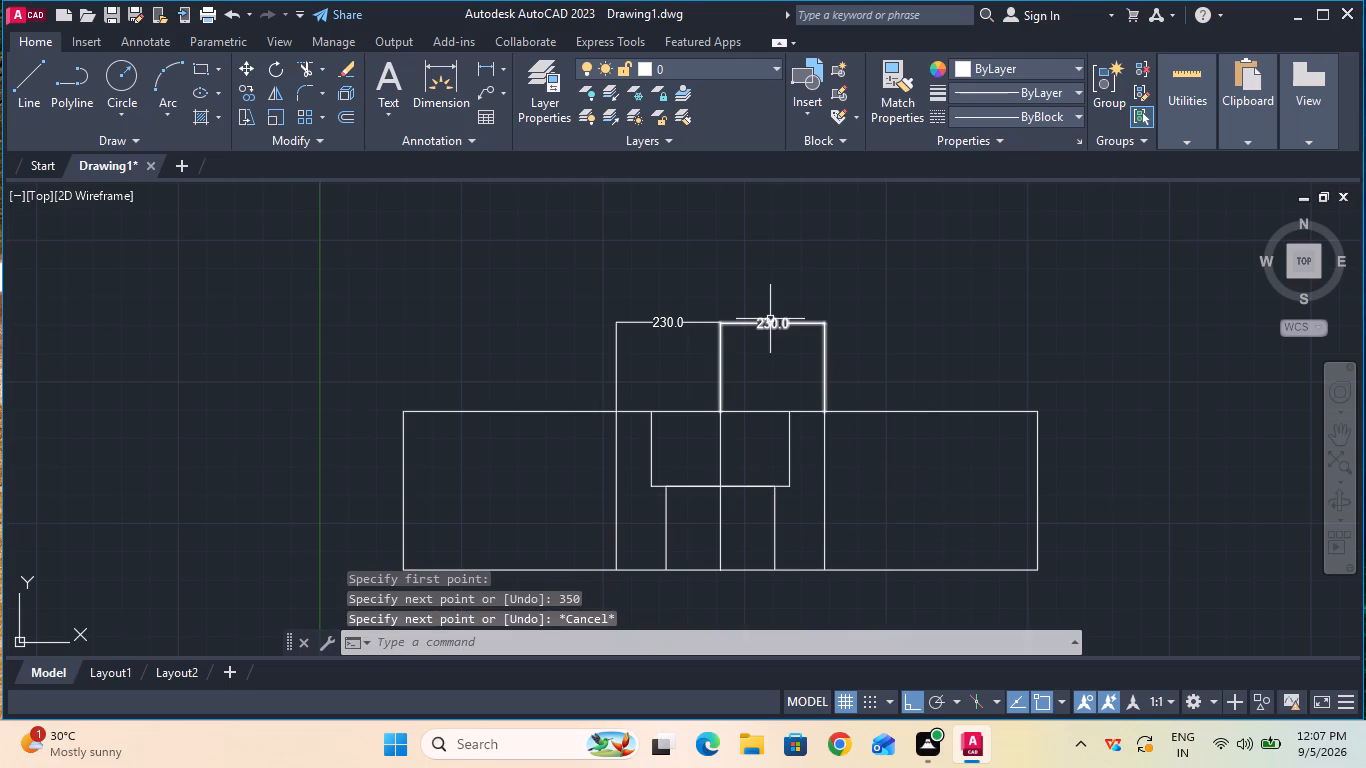
Erase both 230 dimensions above the rectangle.
left_click(345, 64)
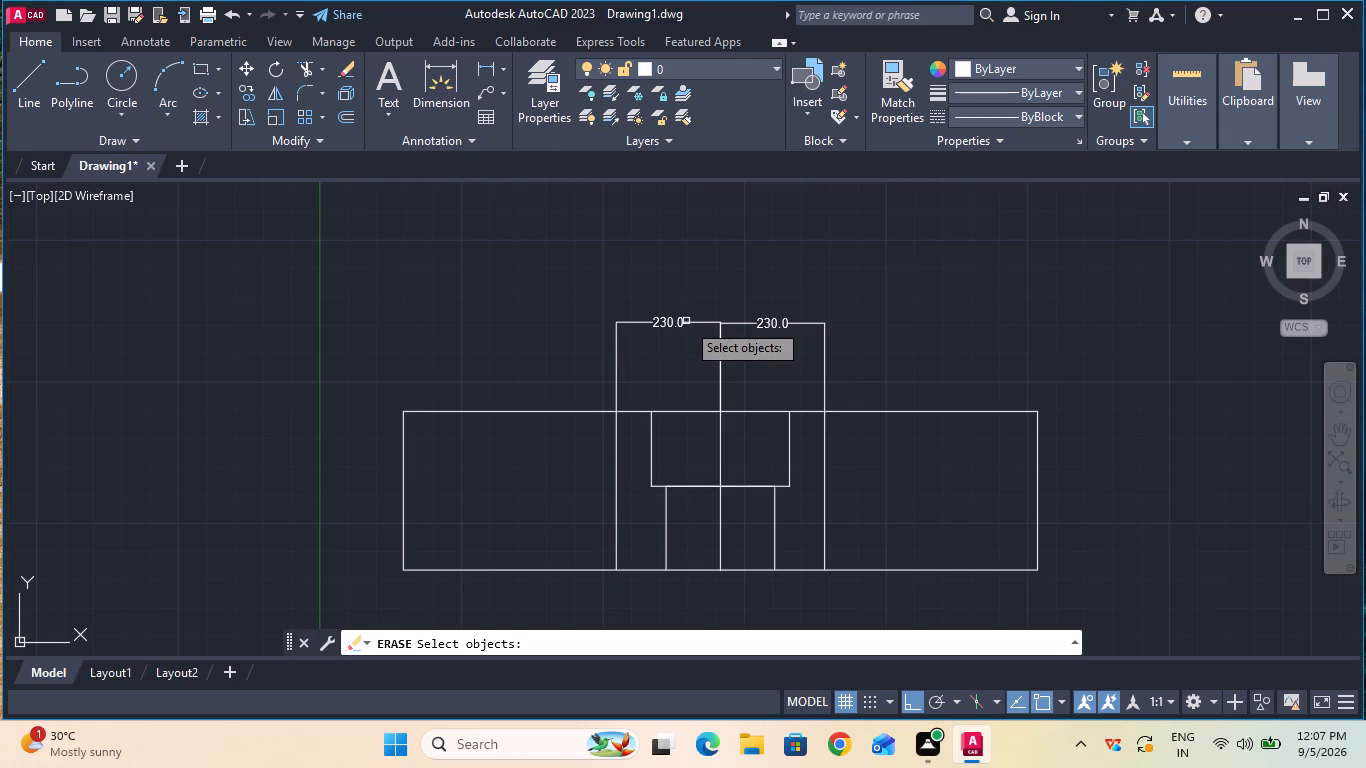
left_click(685, 322)
key("Return")
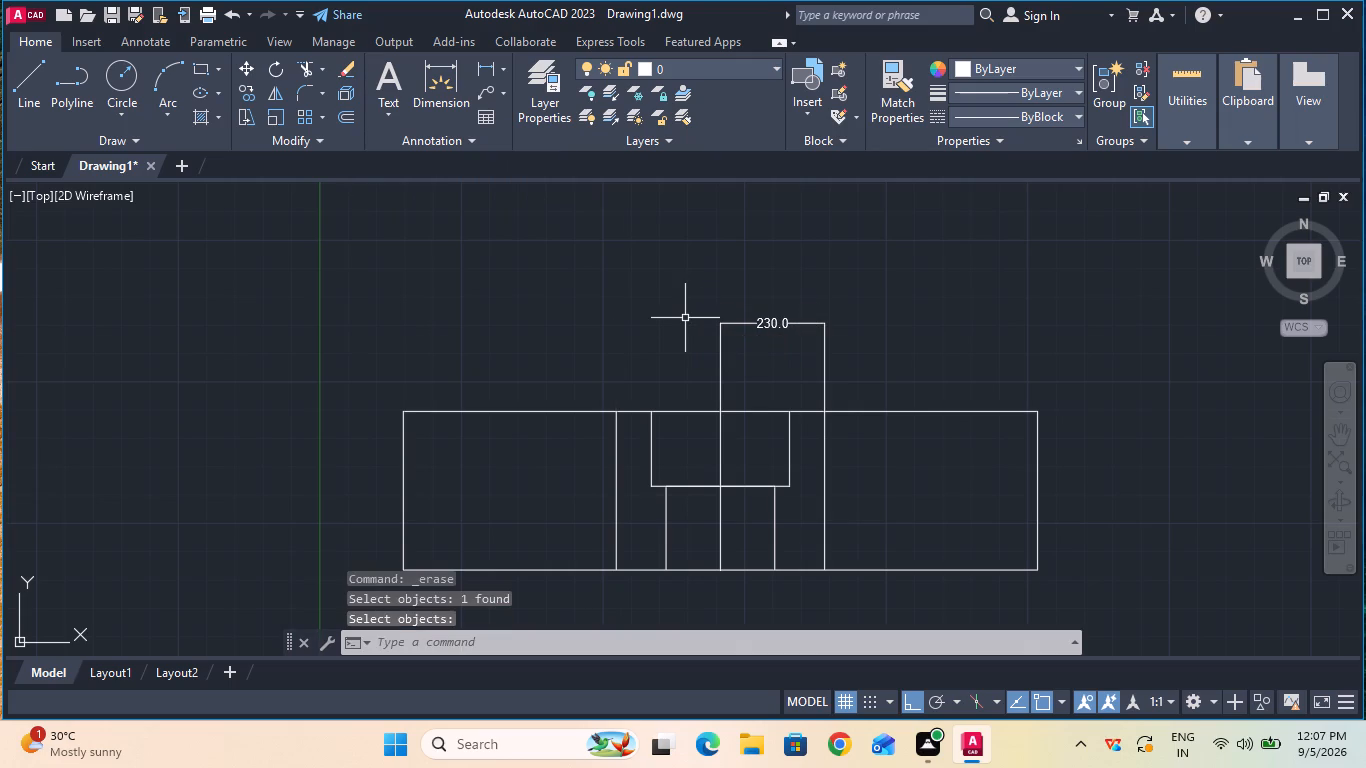
left_click(341, 65)
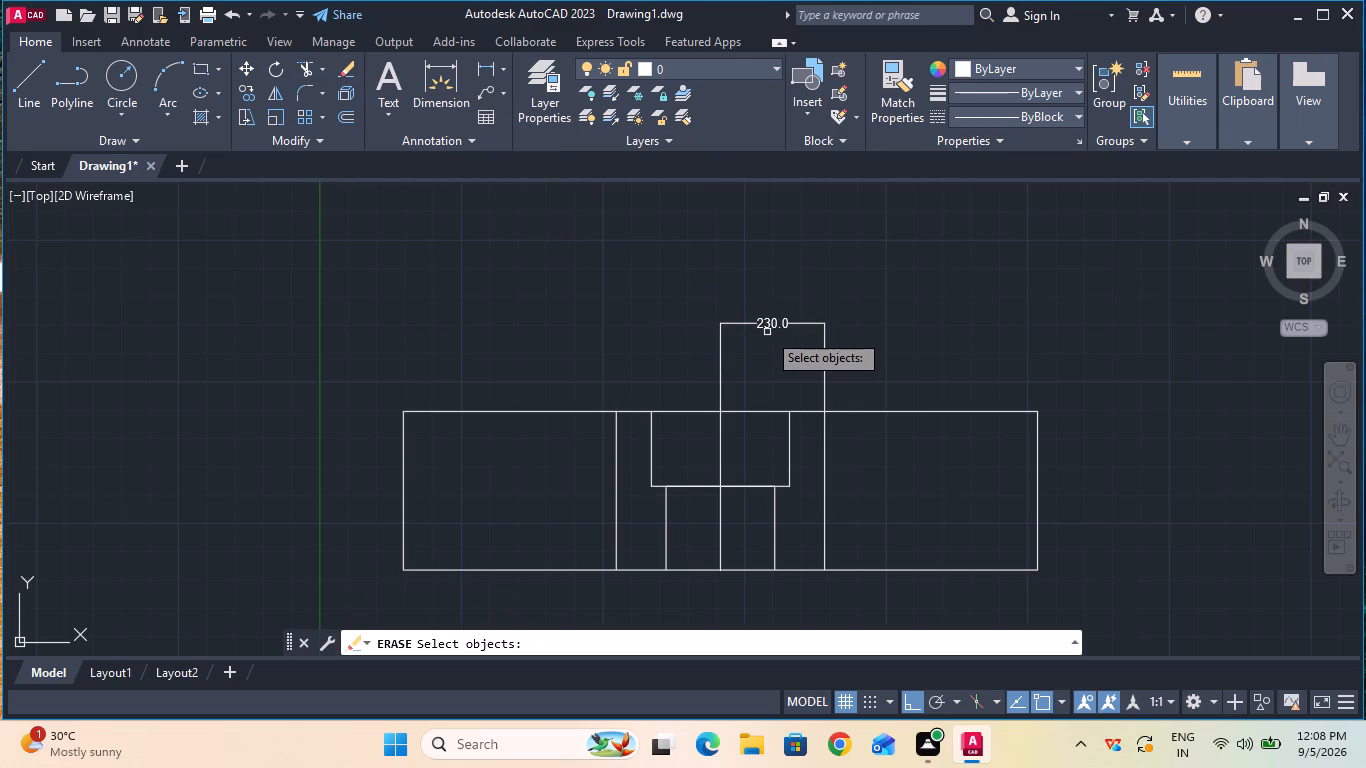
left_click(768, 325)
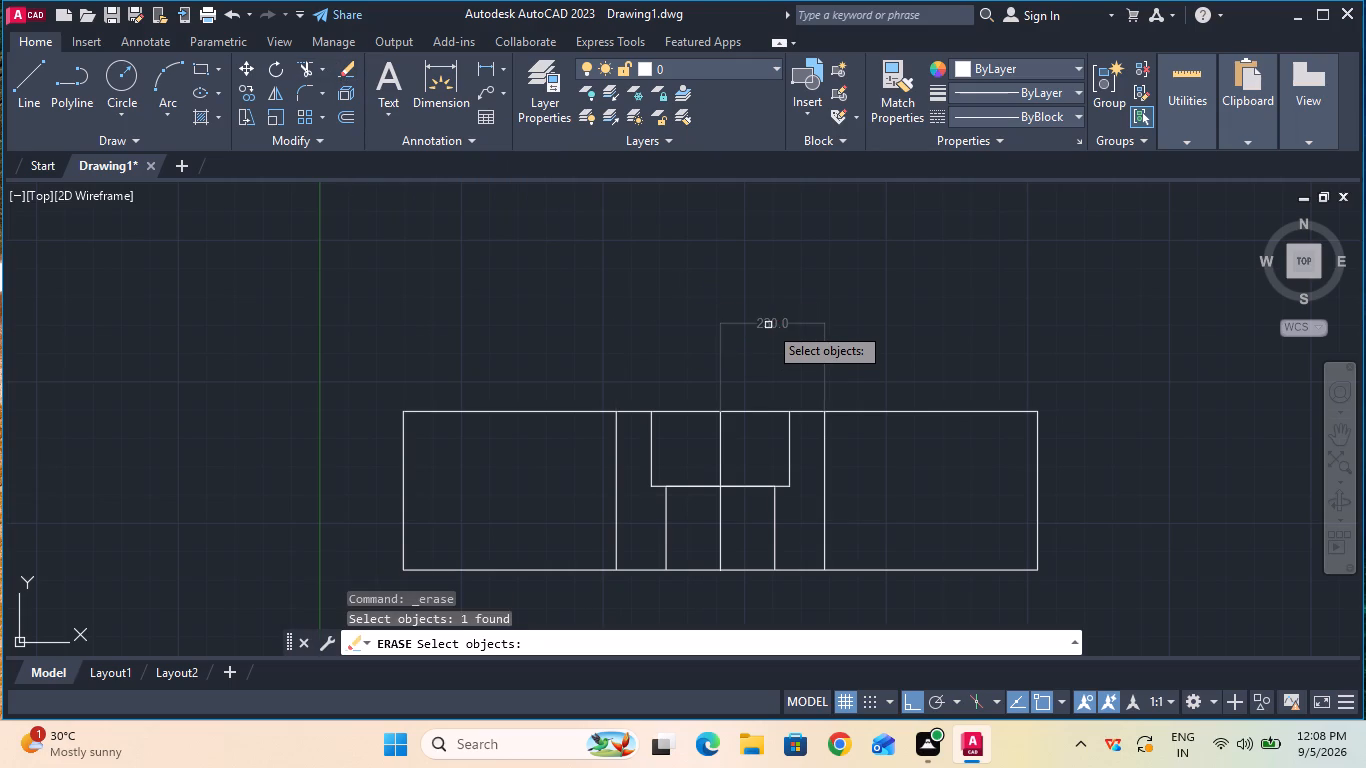
key("Return")
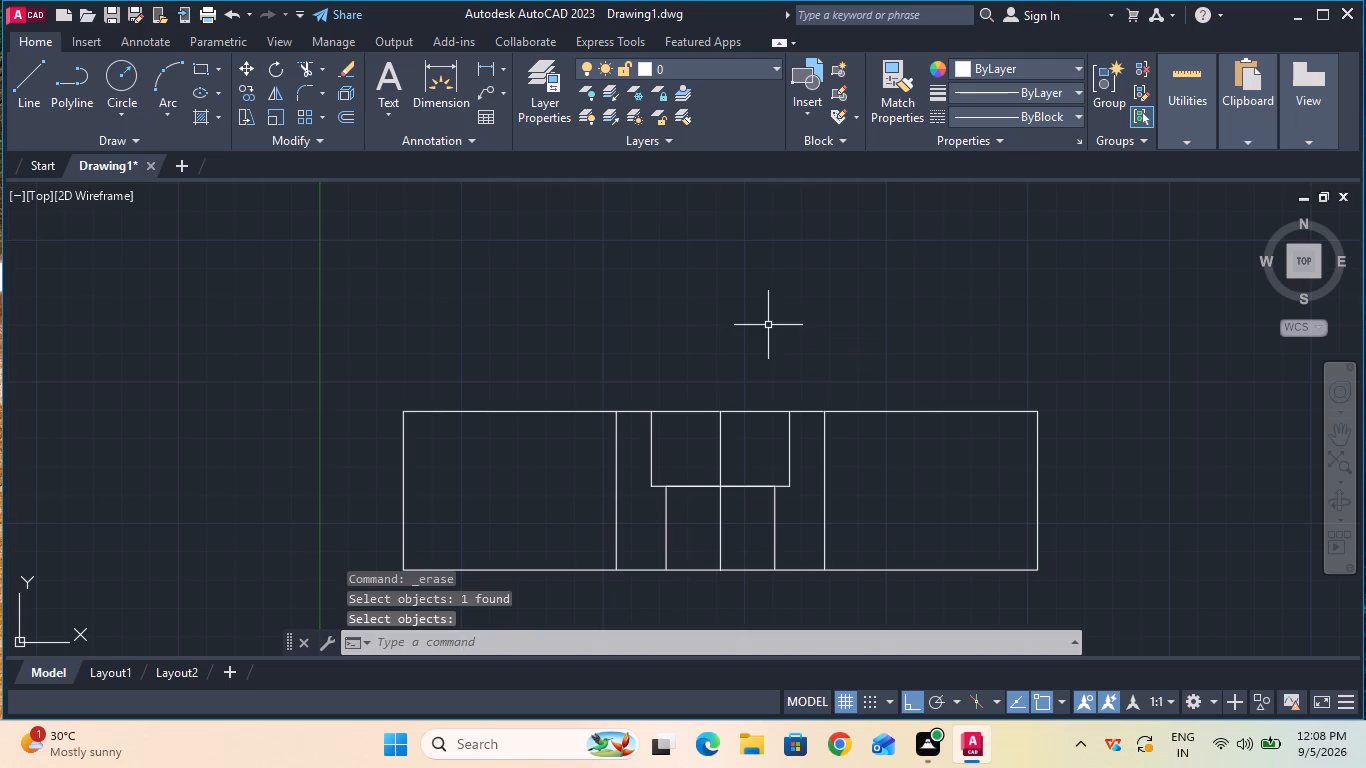
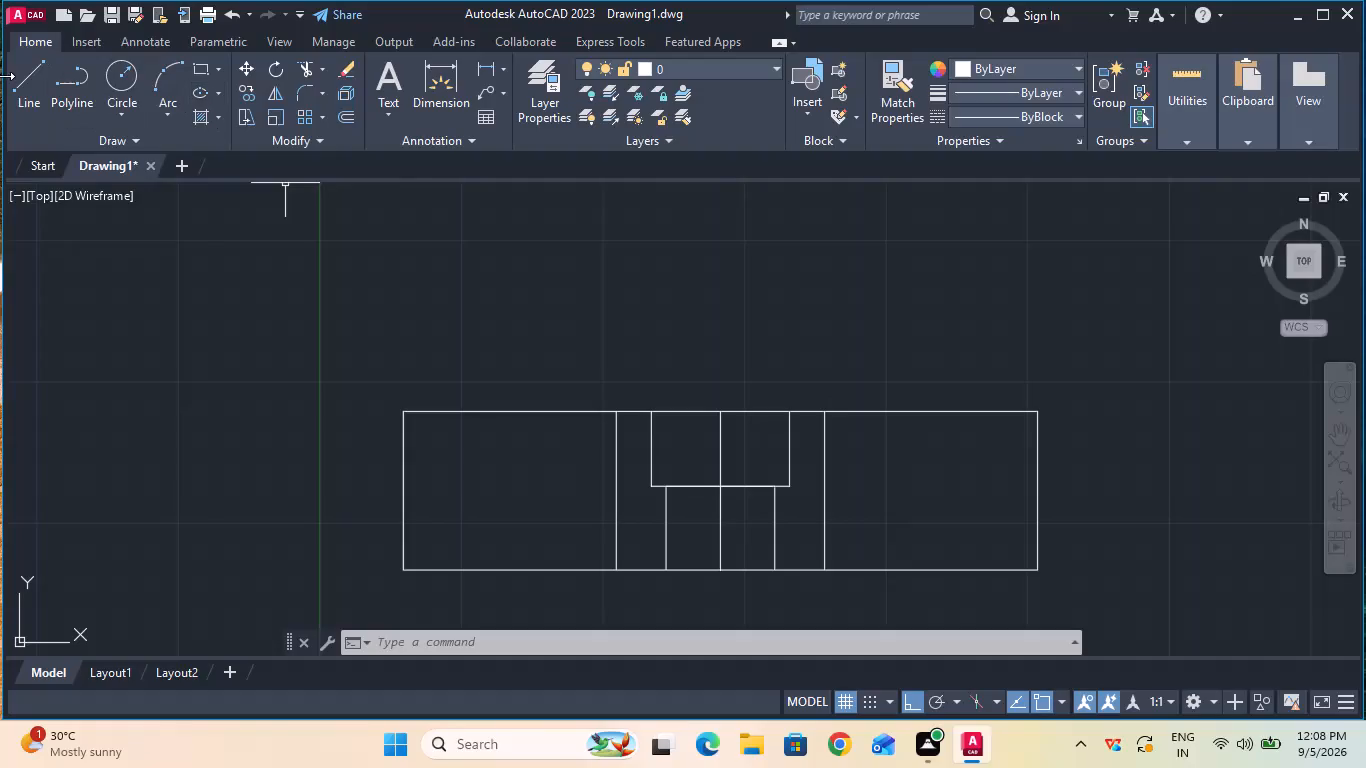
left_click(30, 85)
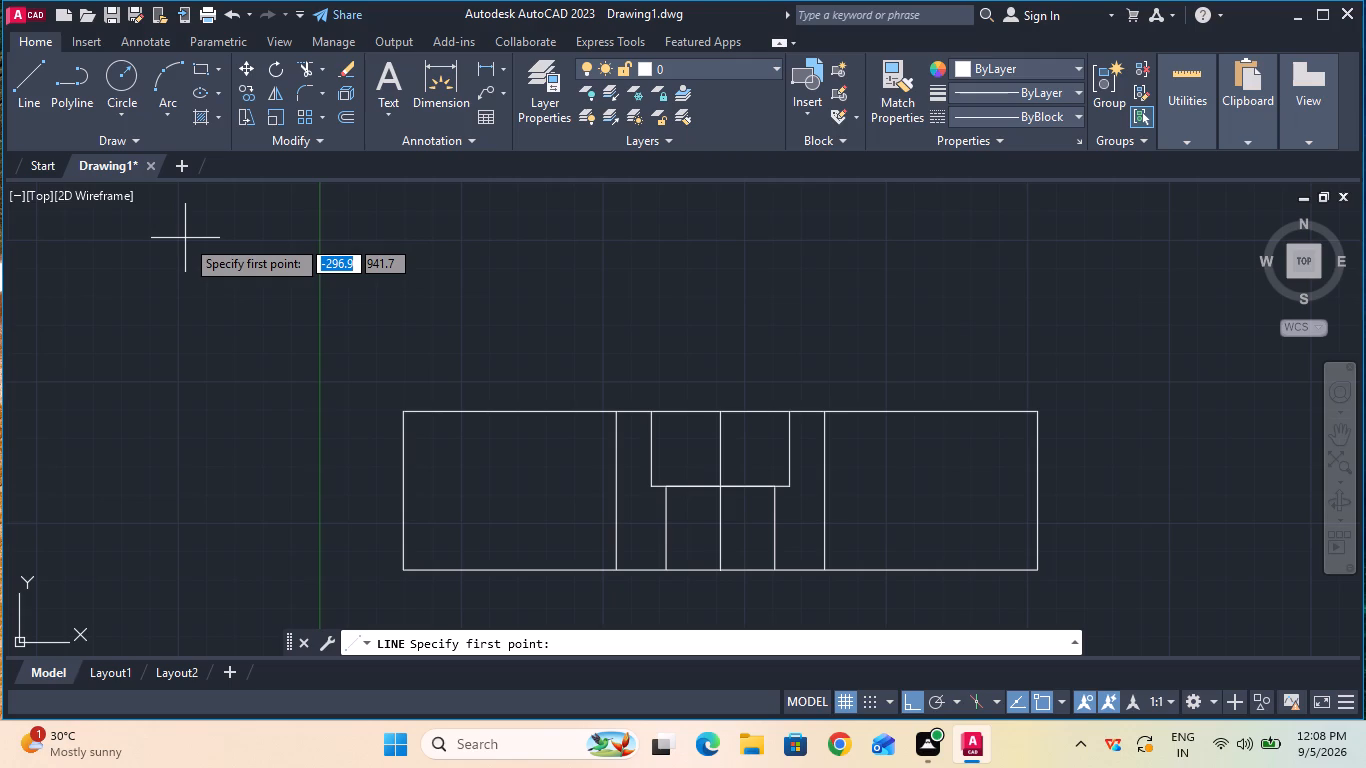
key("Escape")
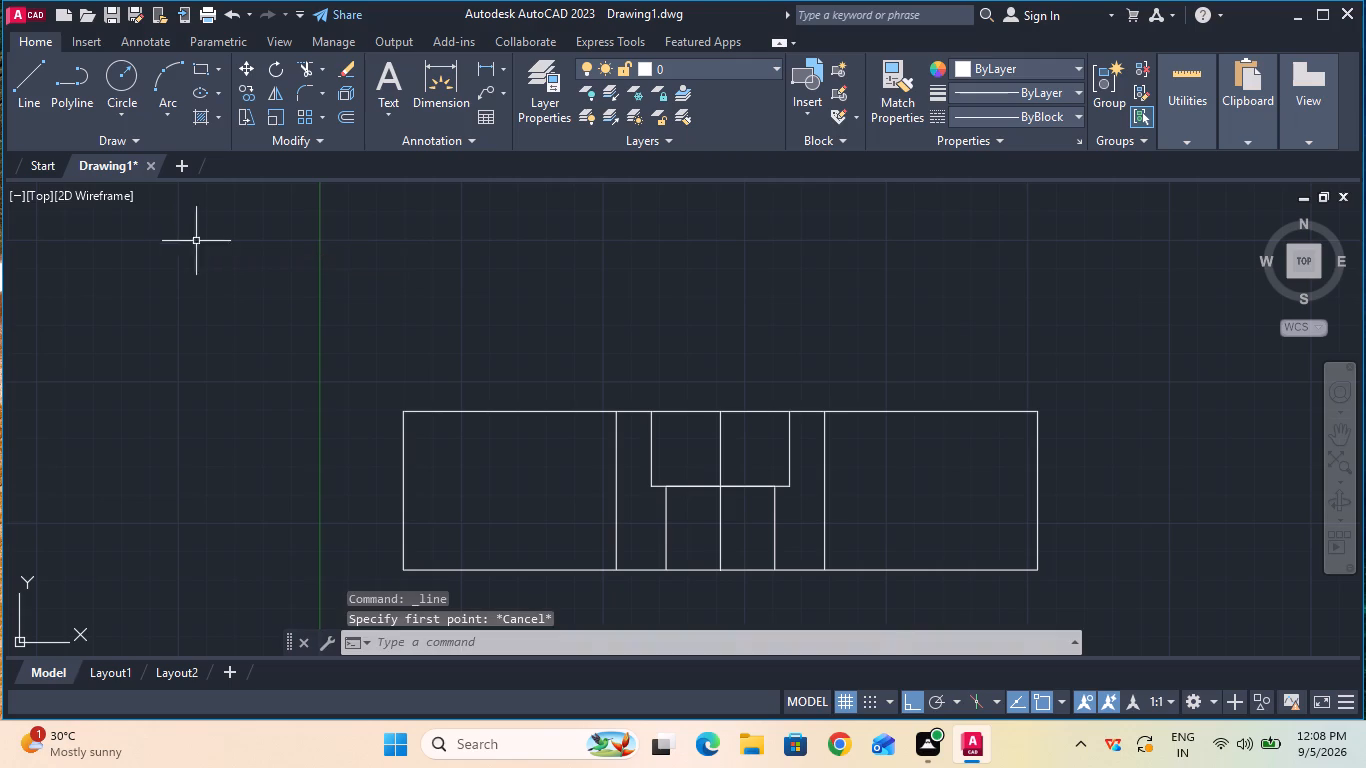
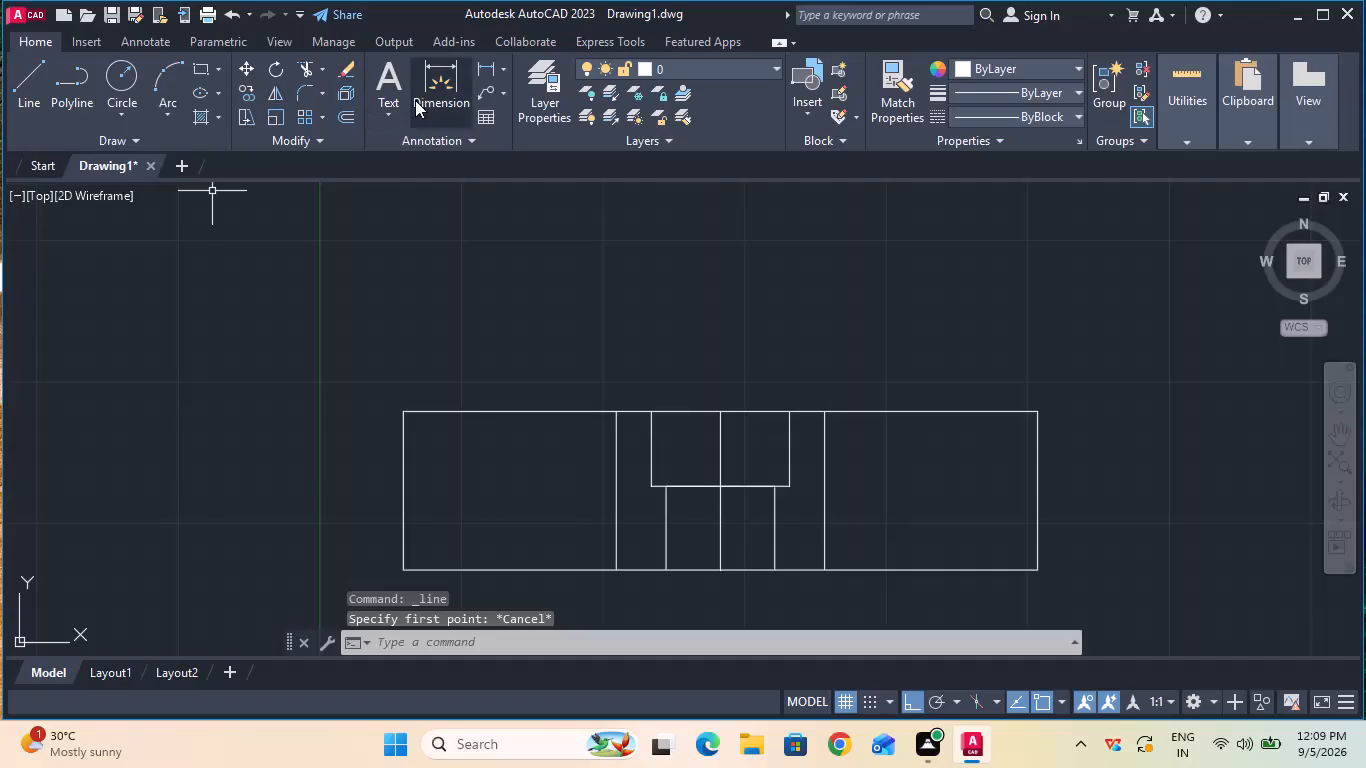
Place a 620 linear guide dimension along the rectangle's top edge, from its center toward the left, with the dimension line above.
left_click(37, 89)
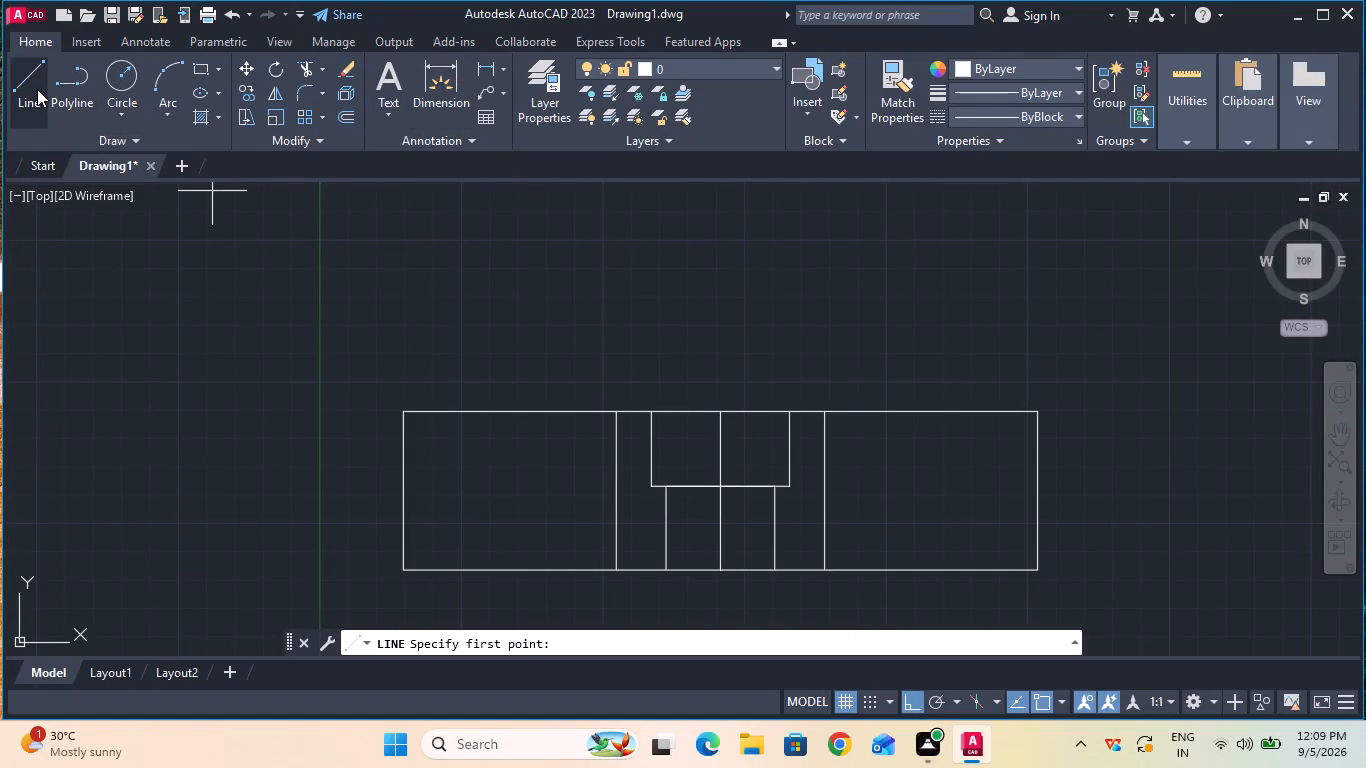
left_click(37, 89)
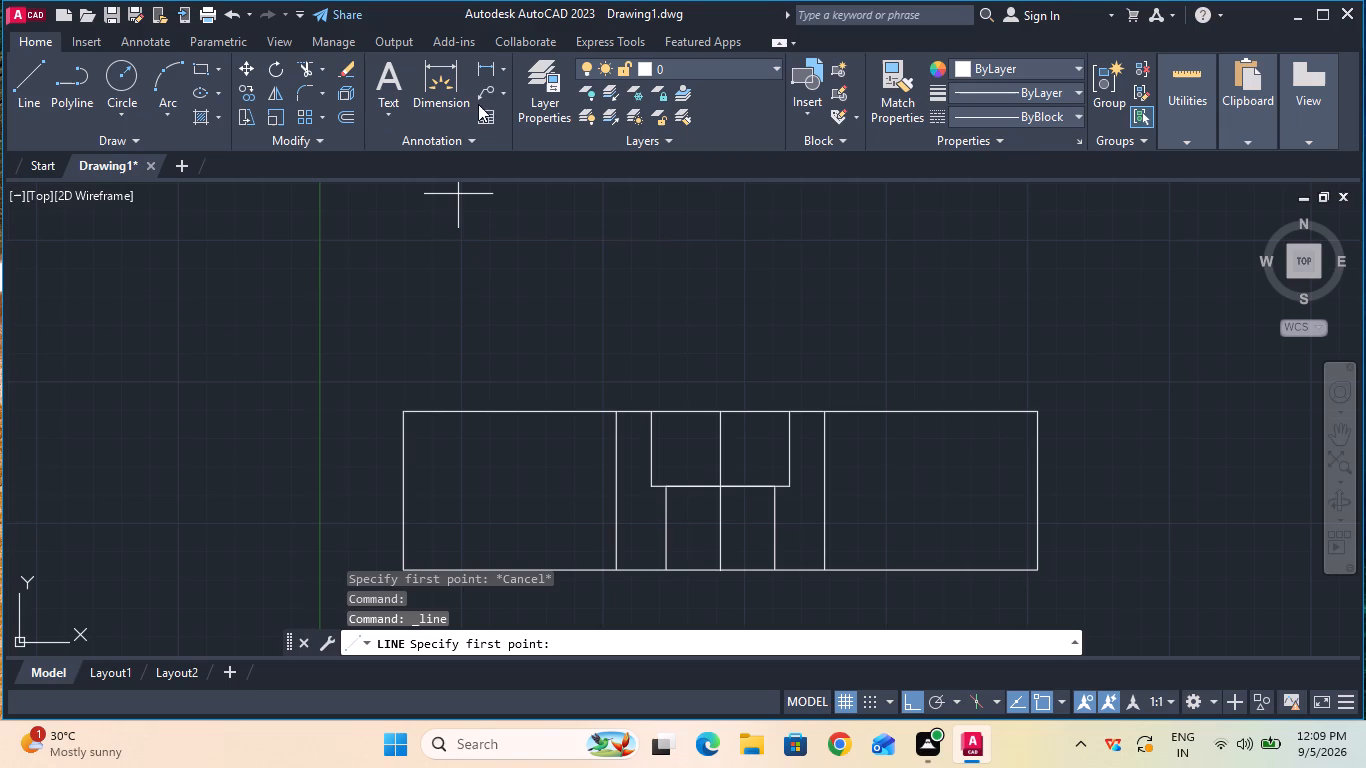
left_click(482, 72)
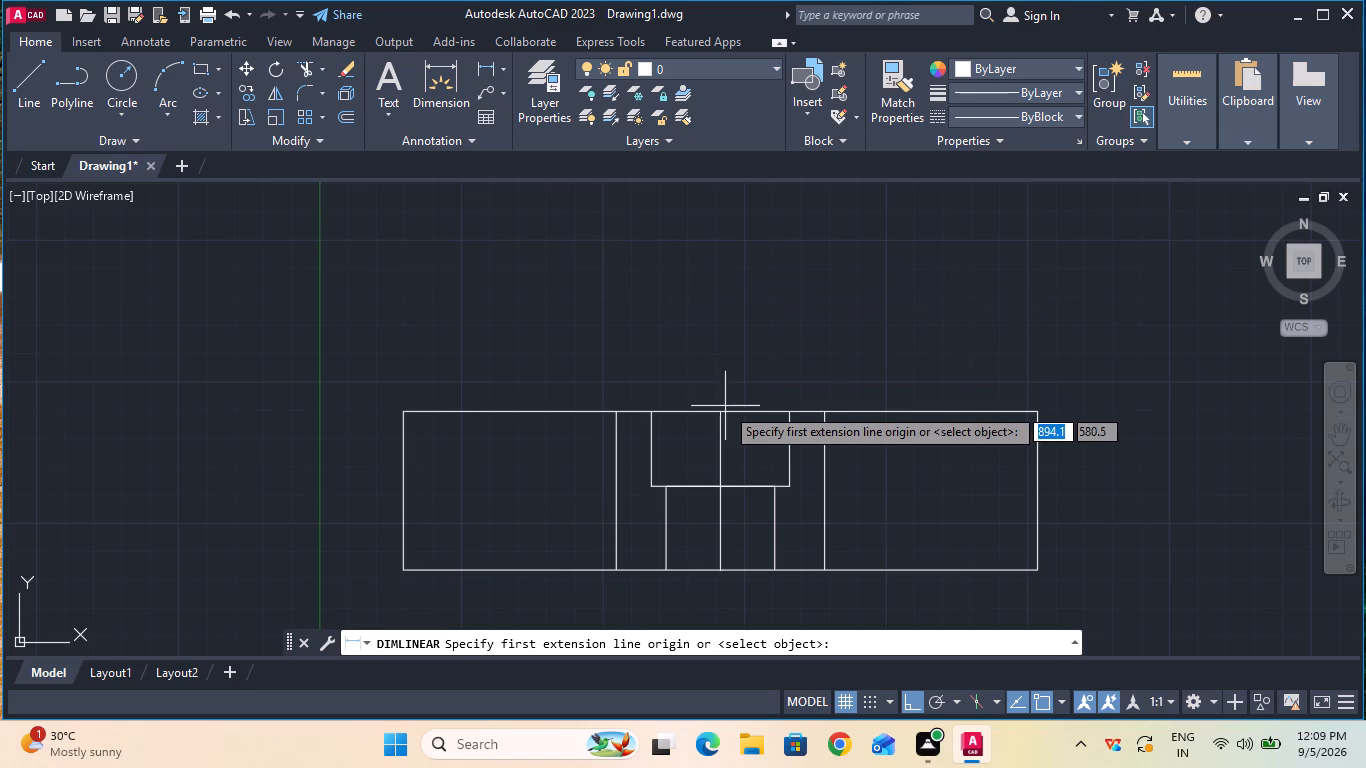
left_click(725, 412)
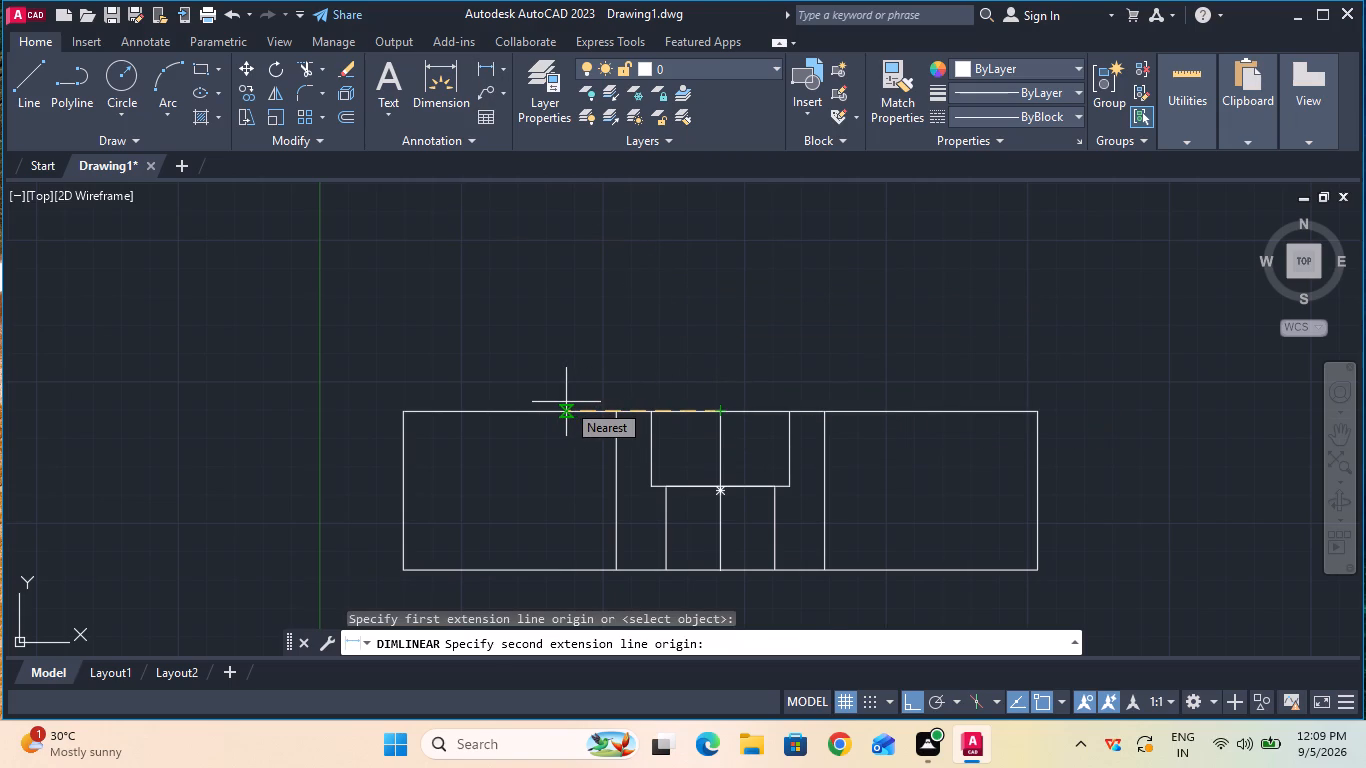
key("6")
key("2")
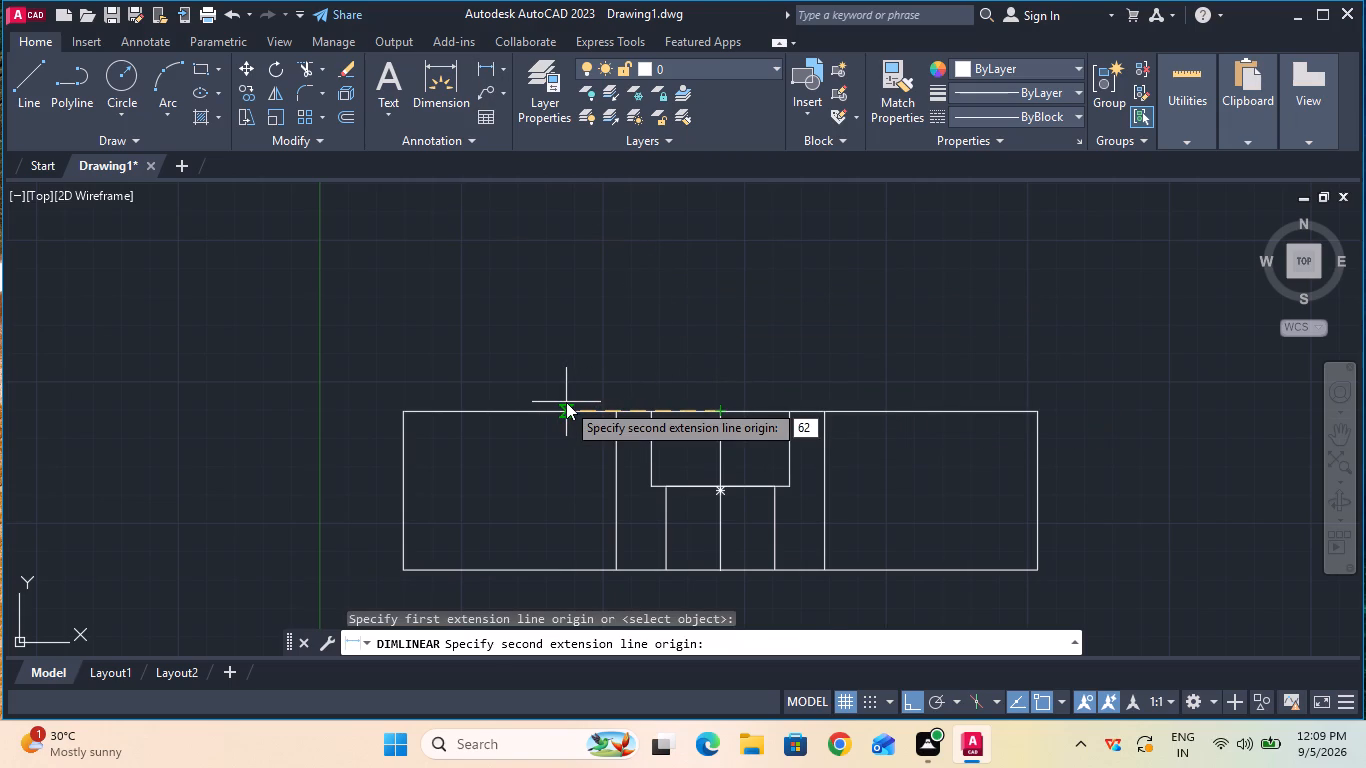
key("0")
key("Return")
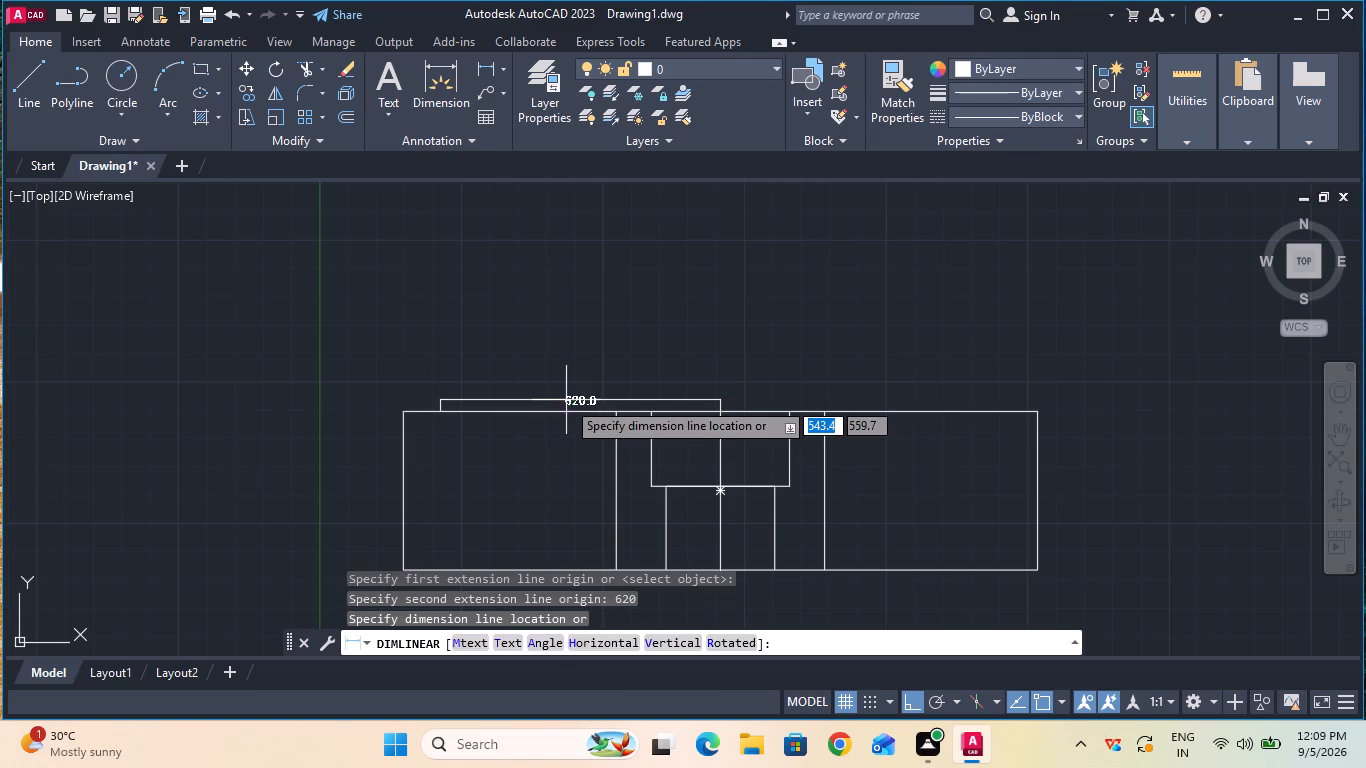
left_click(582, 323)
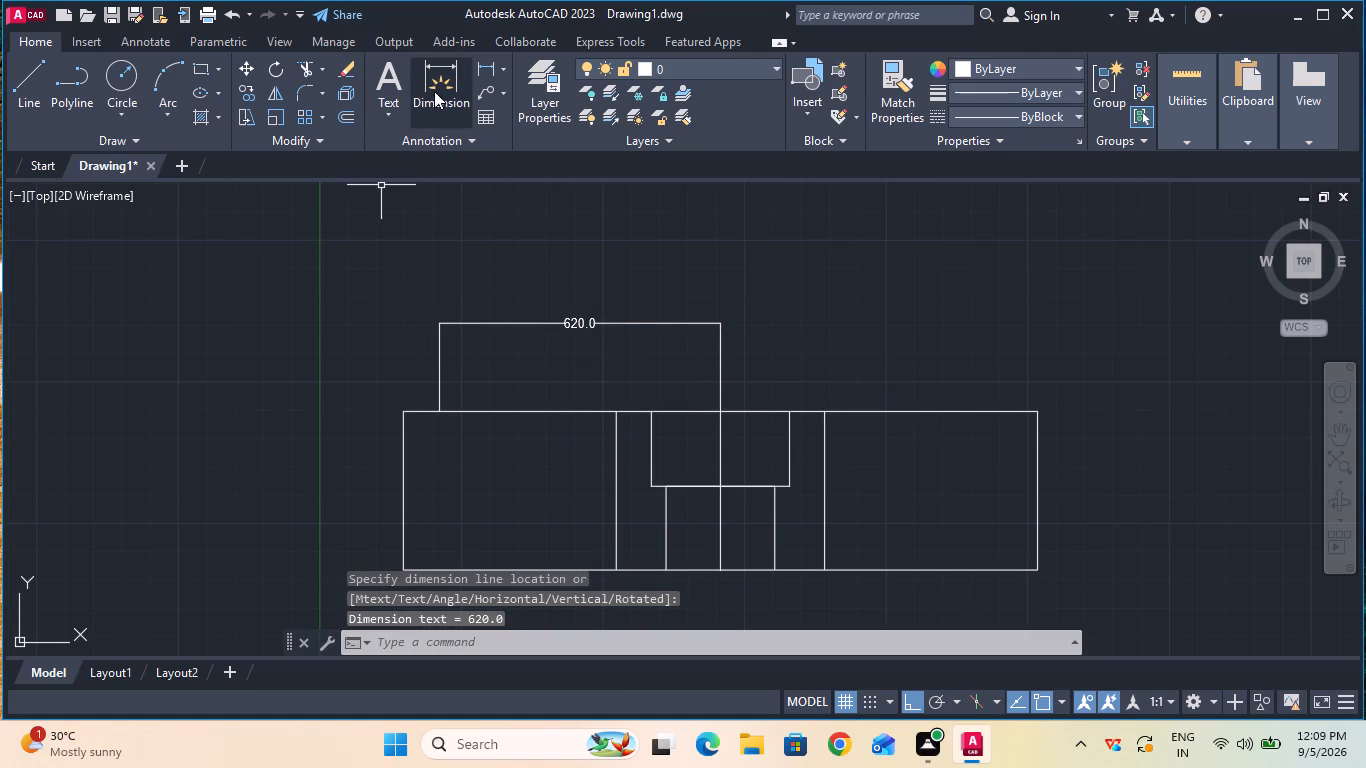
Place a matching 620 linear guide dimension from the top edge's center toward the right, level with the first one.
left_click(481, 72)
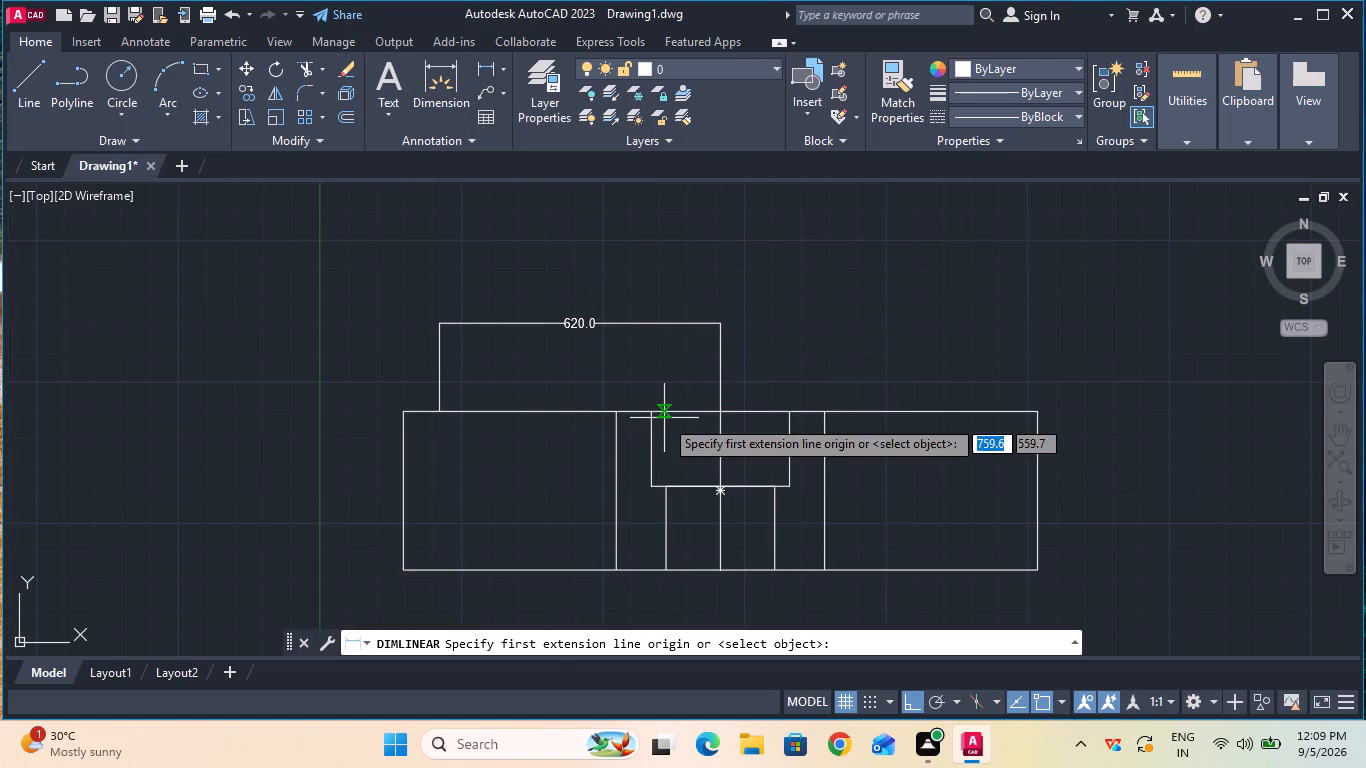
left_click(723, 408)
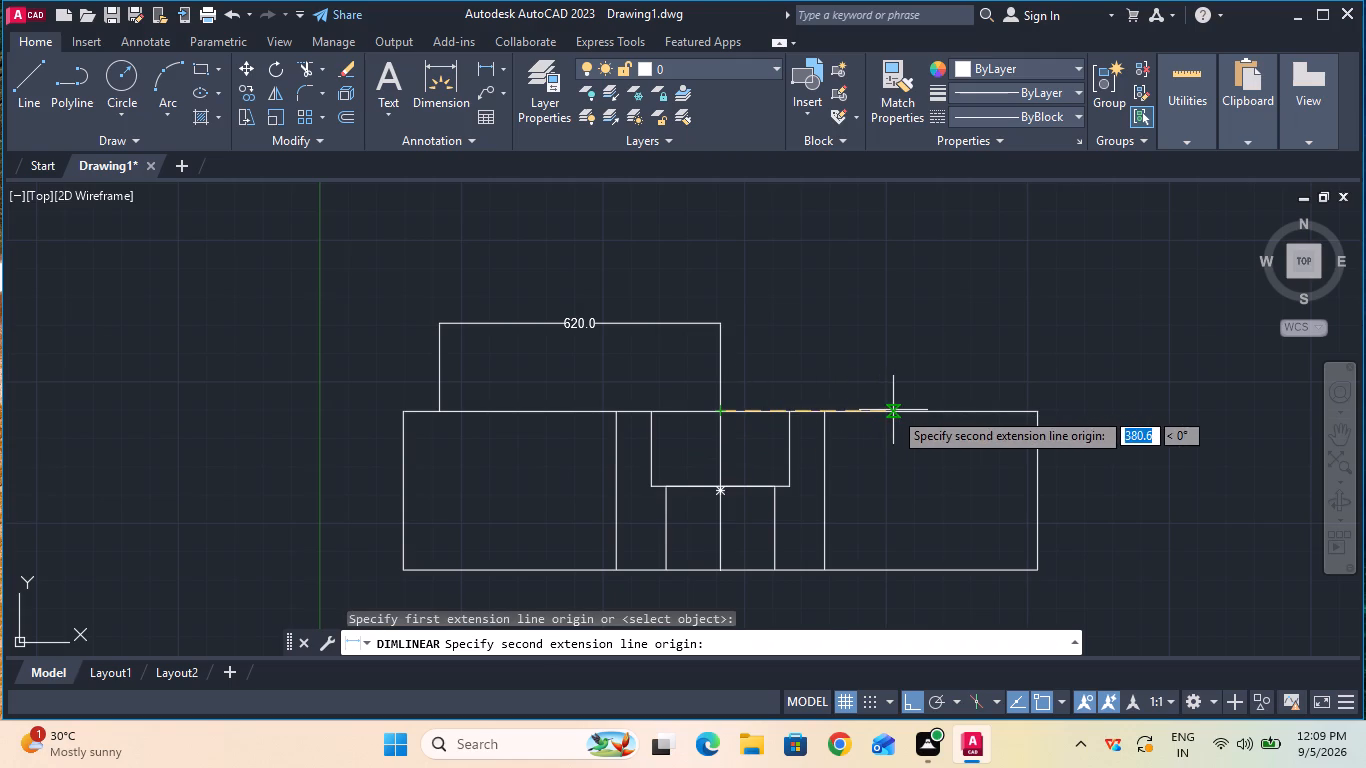
type("62")
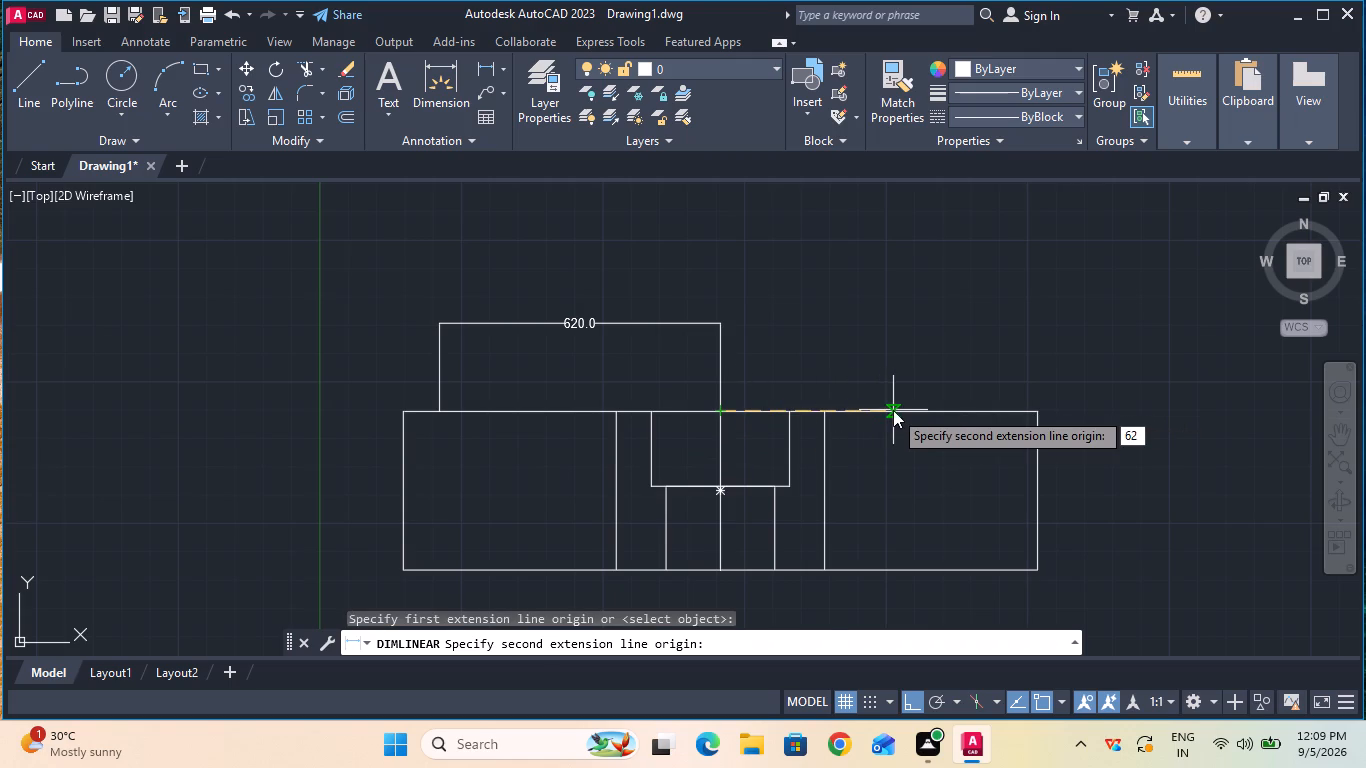
key("0")
key("Return")
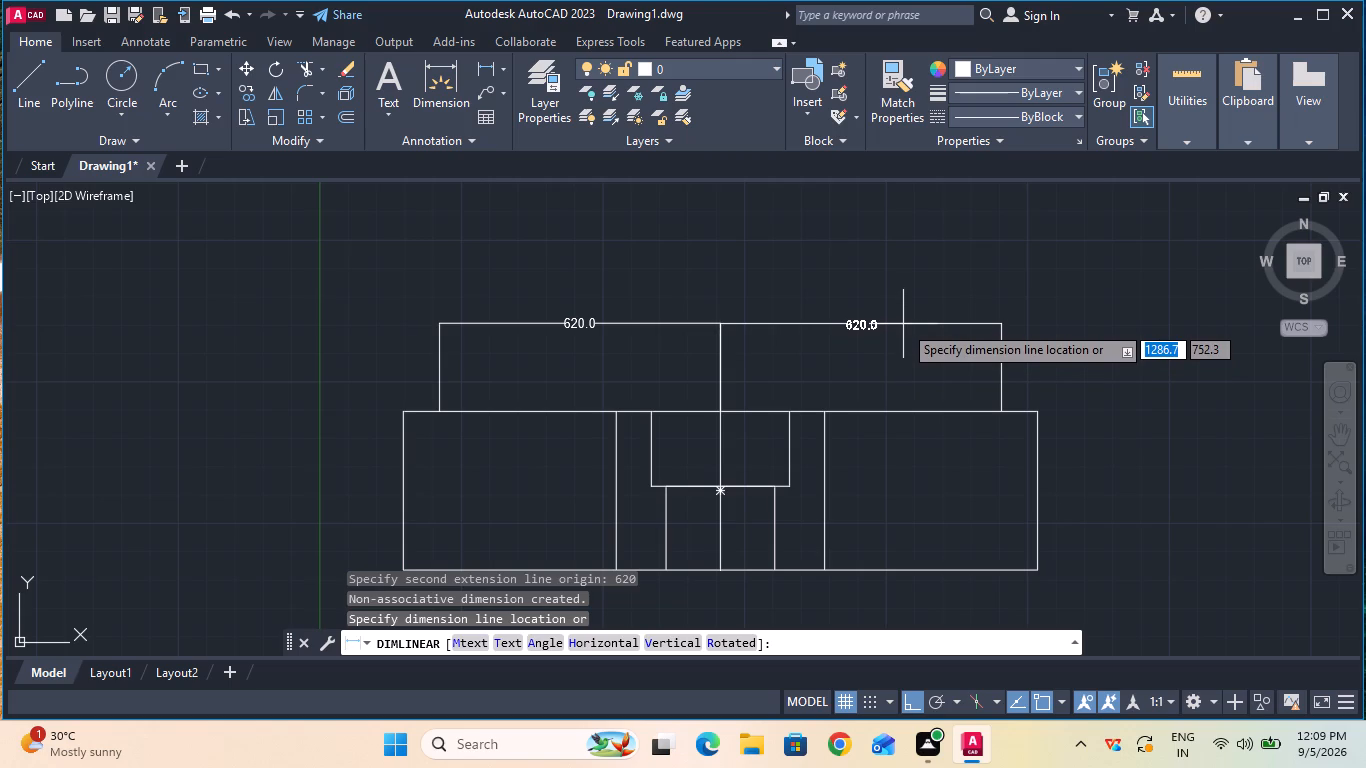
left_click(903, 324)
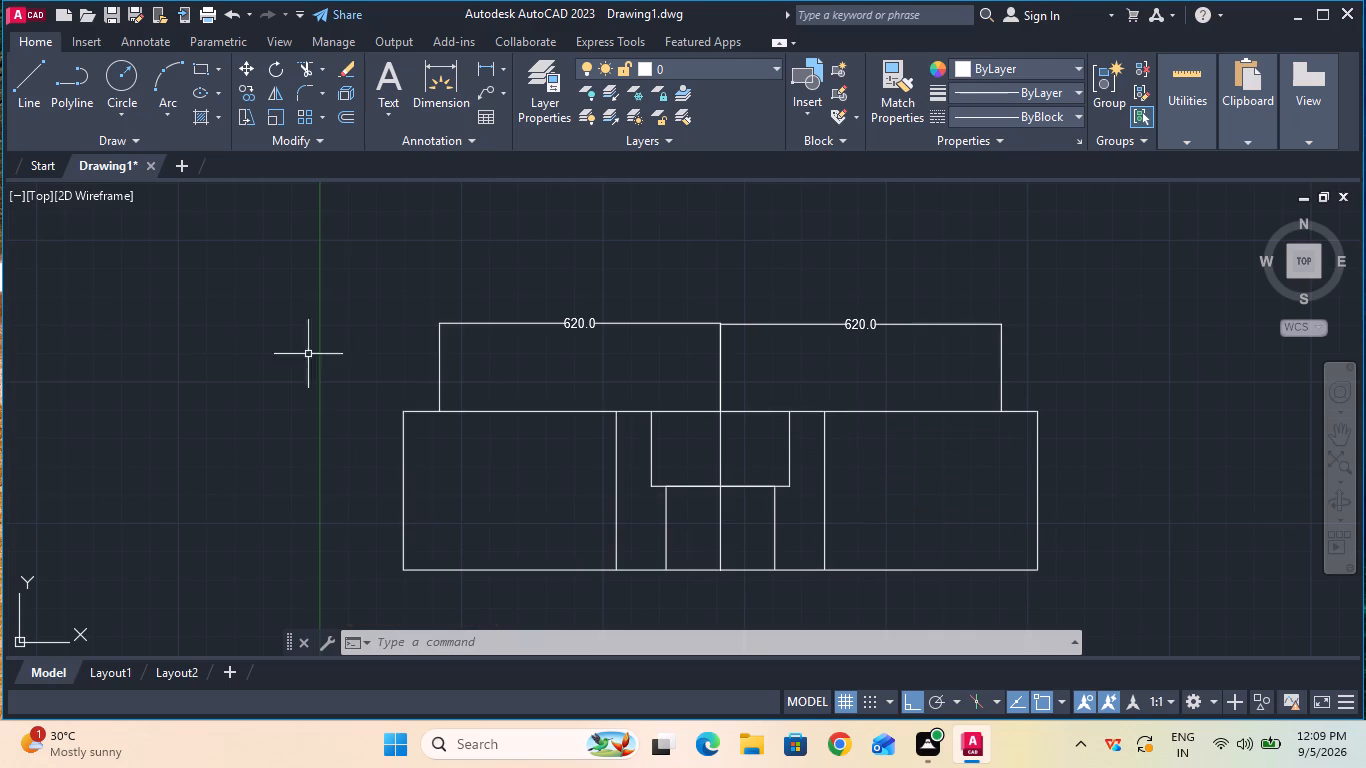
Draw a vertical line from the left 620 dimension's outer origin on the top edge down to the bottom edge.
left_click(36, 99)
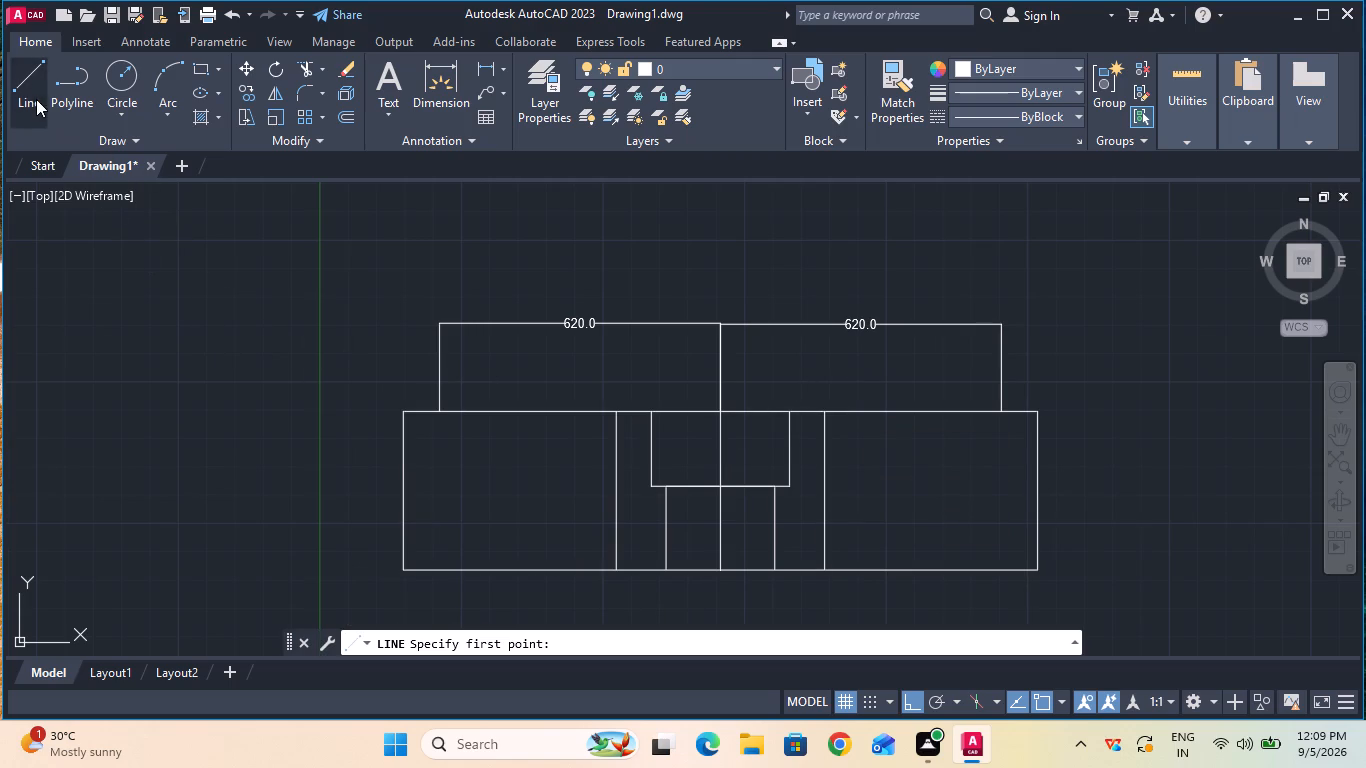
left_click(434, 411)
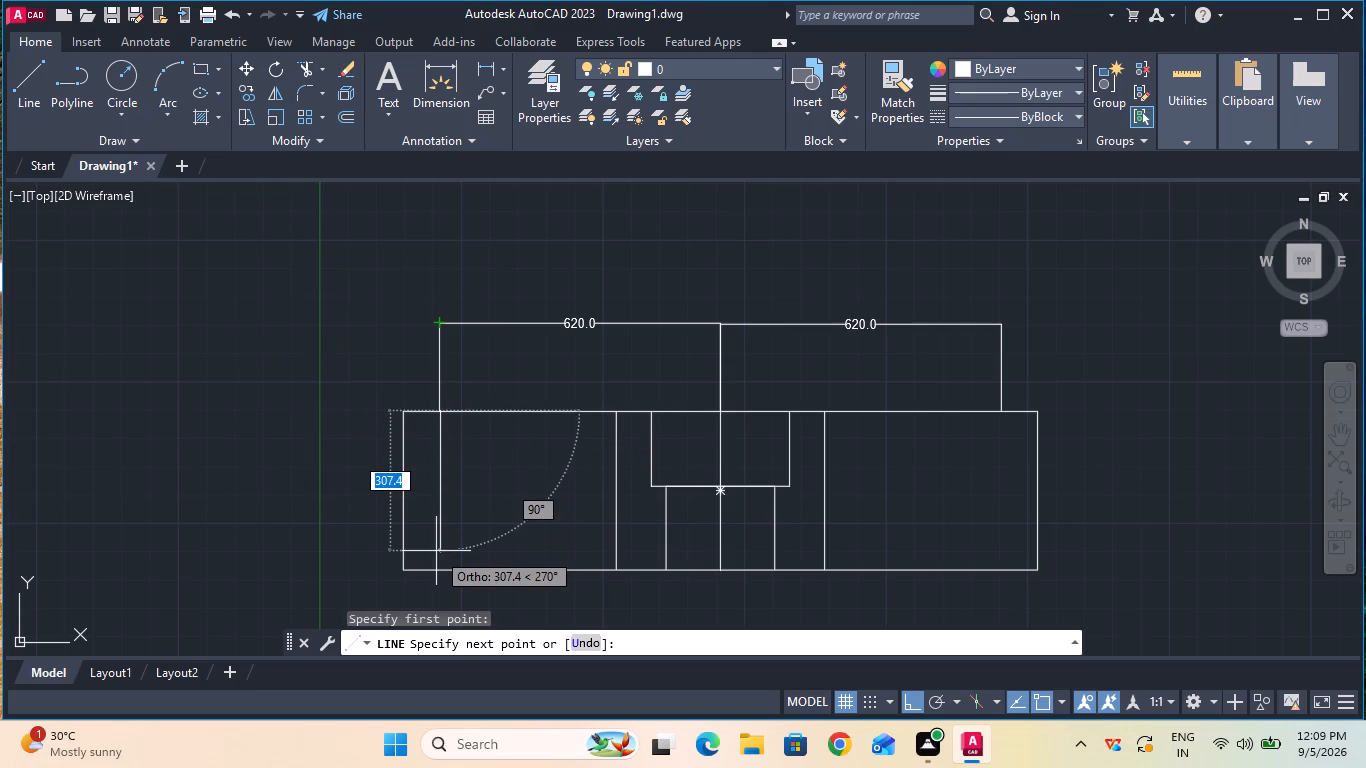
left_click(440, 571)
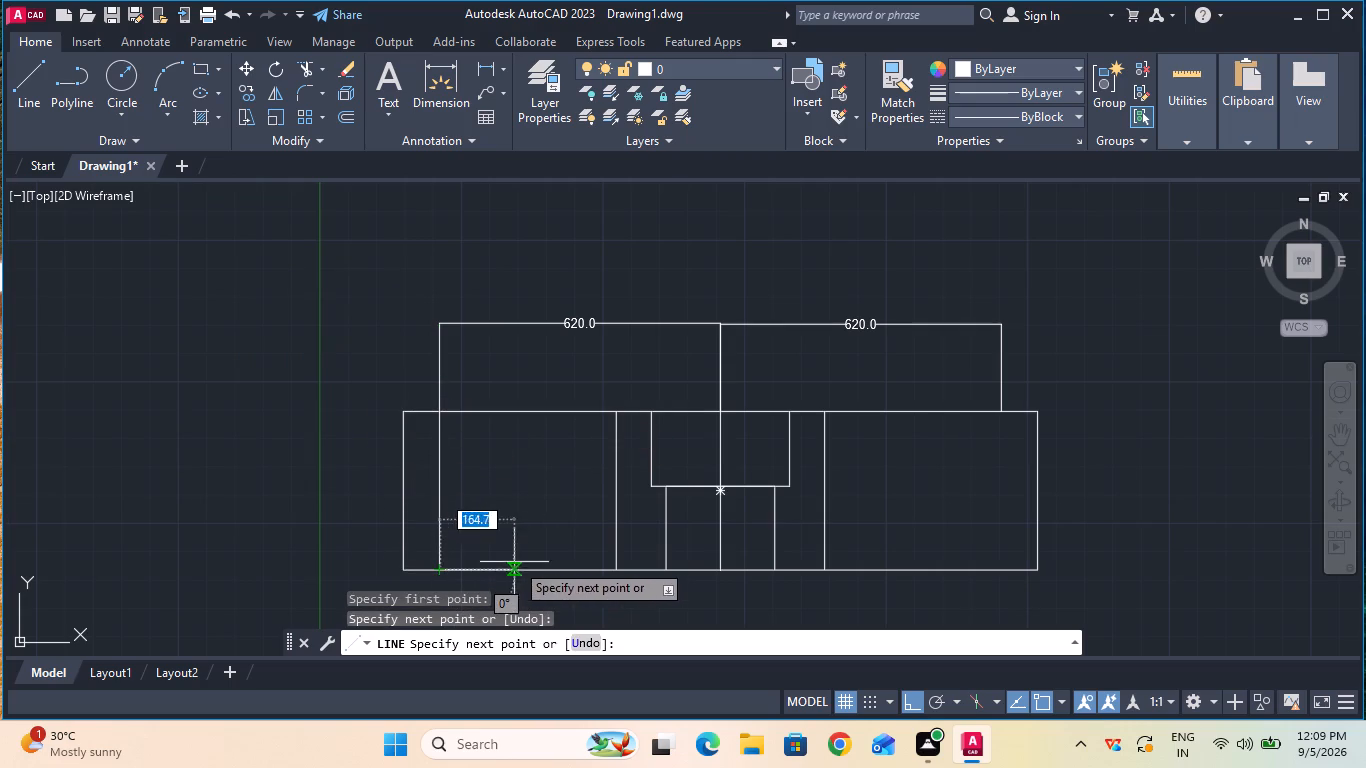
key("Escape")
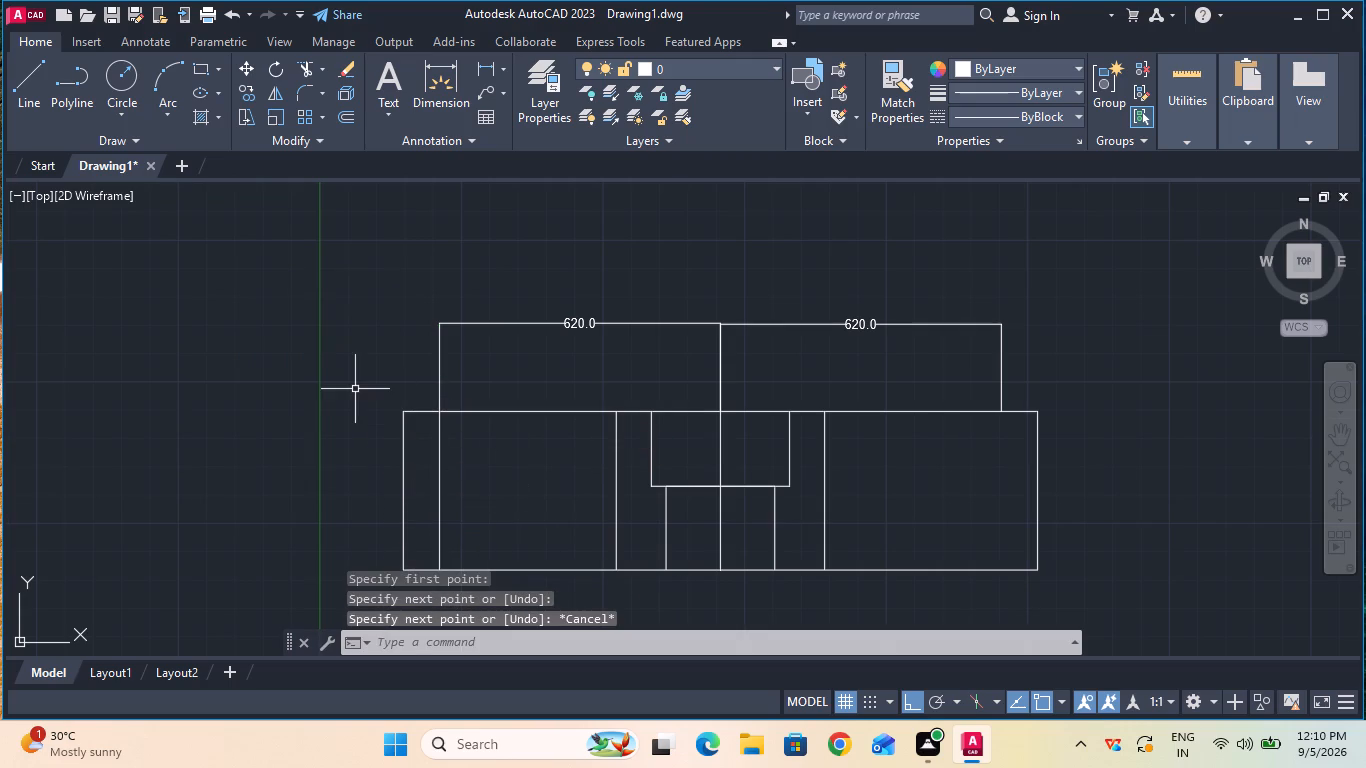
Draw a 350 long vertical line downward from the right 620 dimension's outer origin on the top edge.
left_click(20, 87)
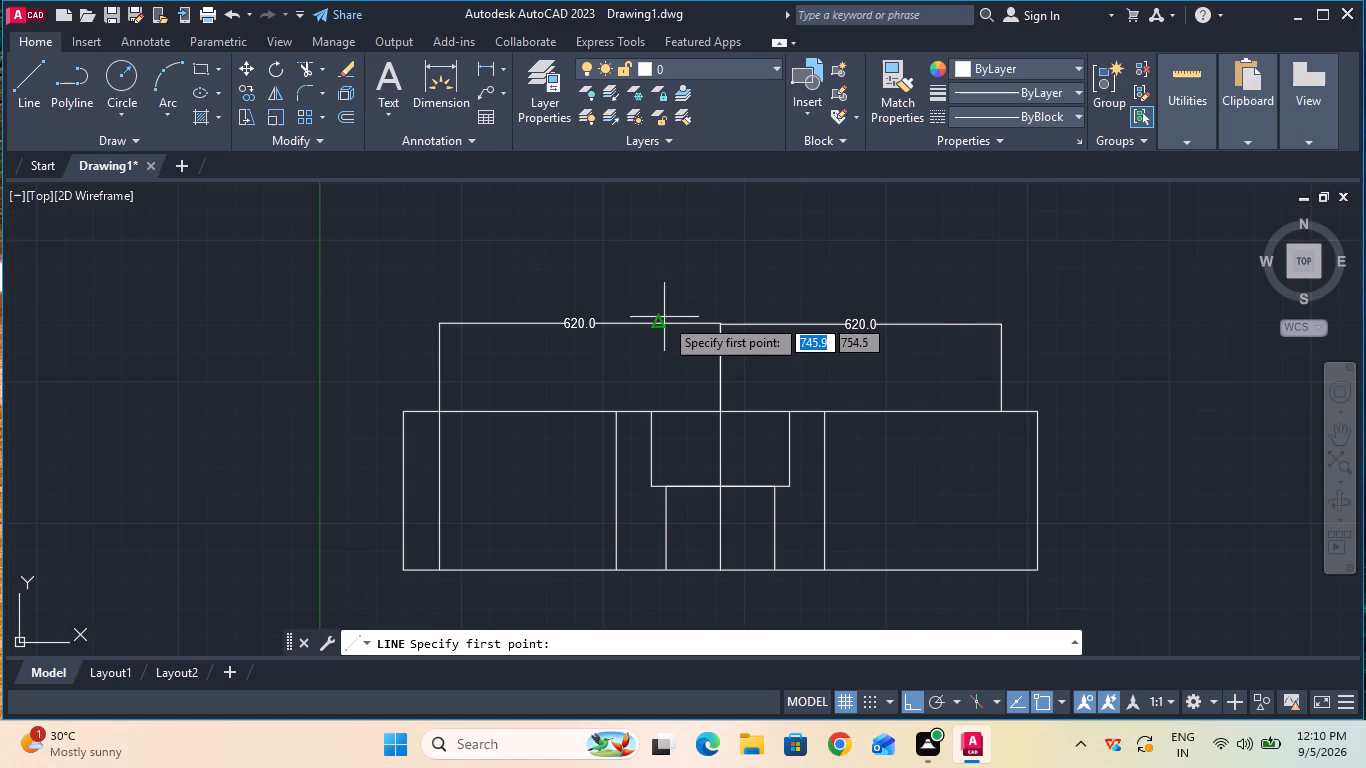
left_click(1004, 415)
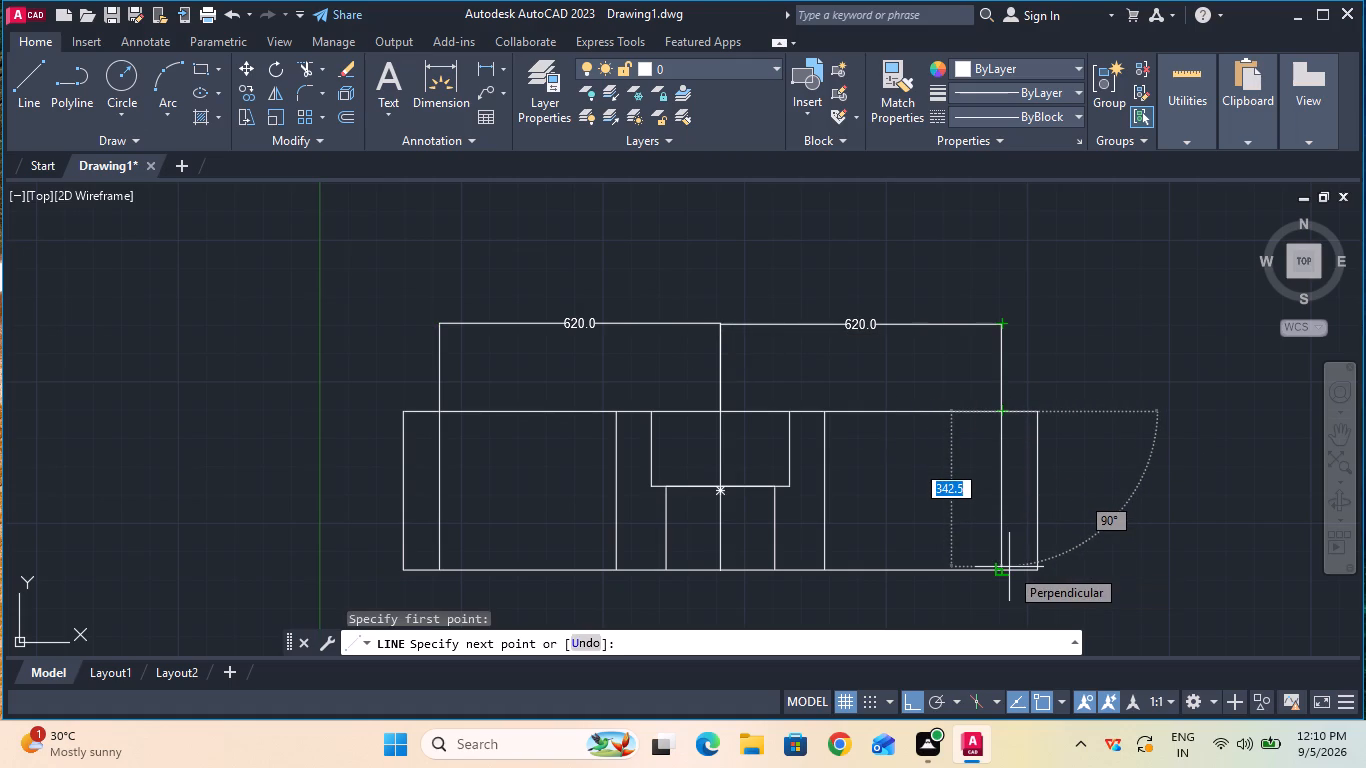
type("35")
key("0")
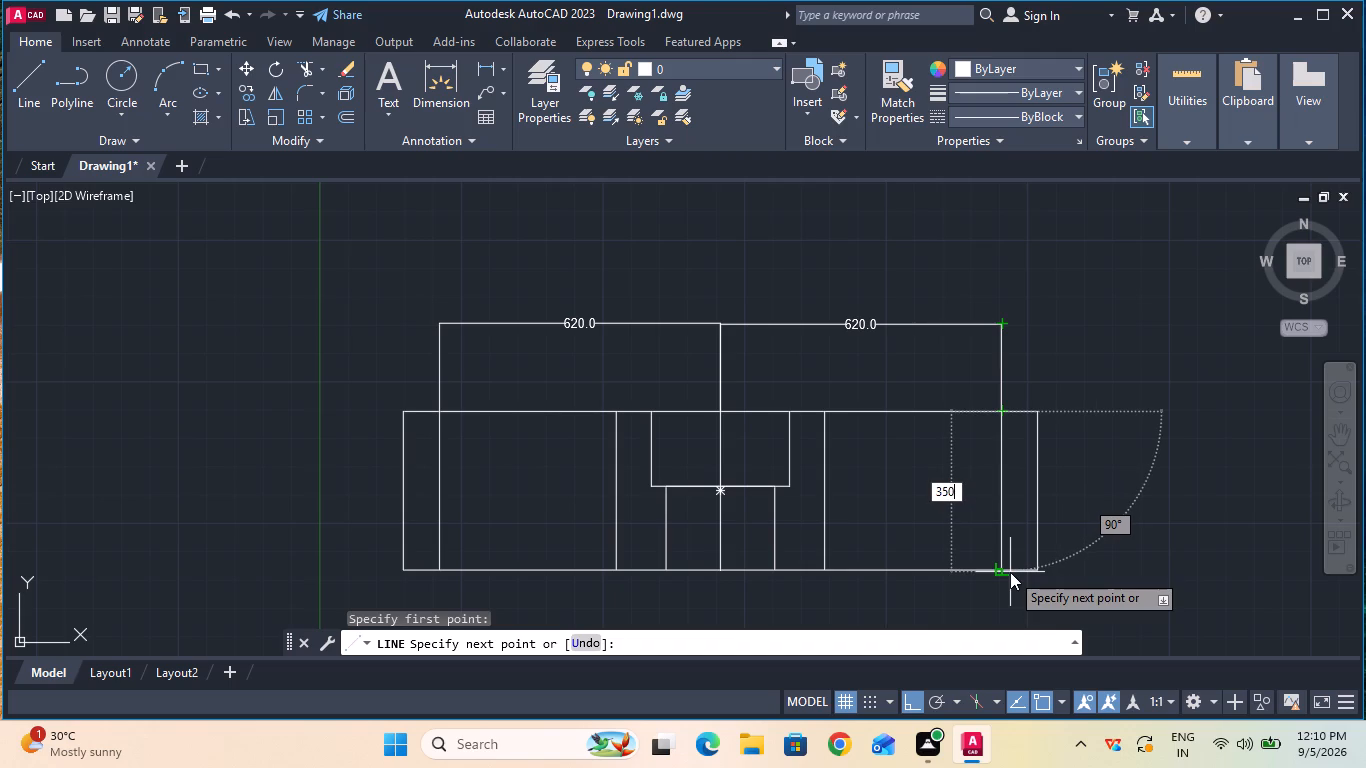
key("Return")
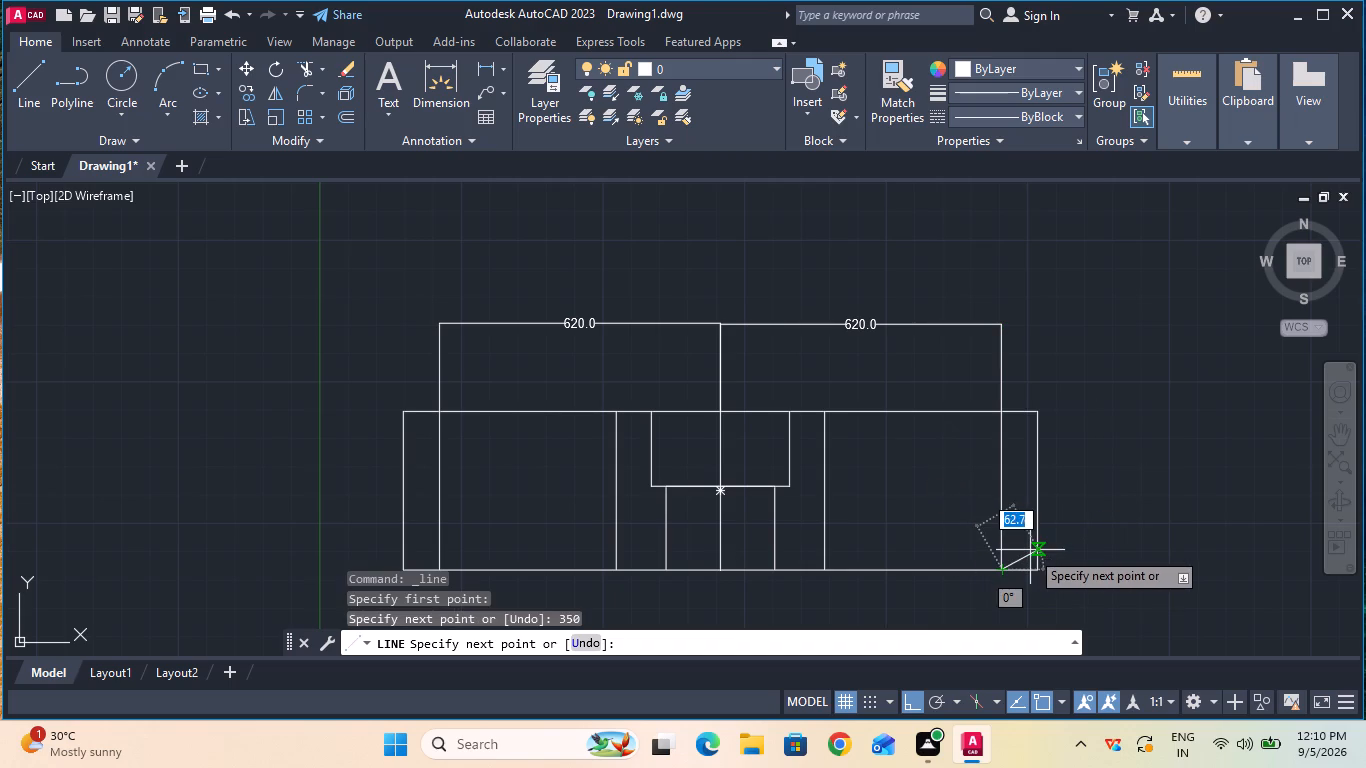
key("Escape")
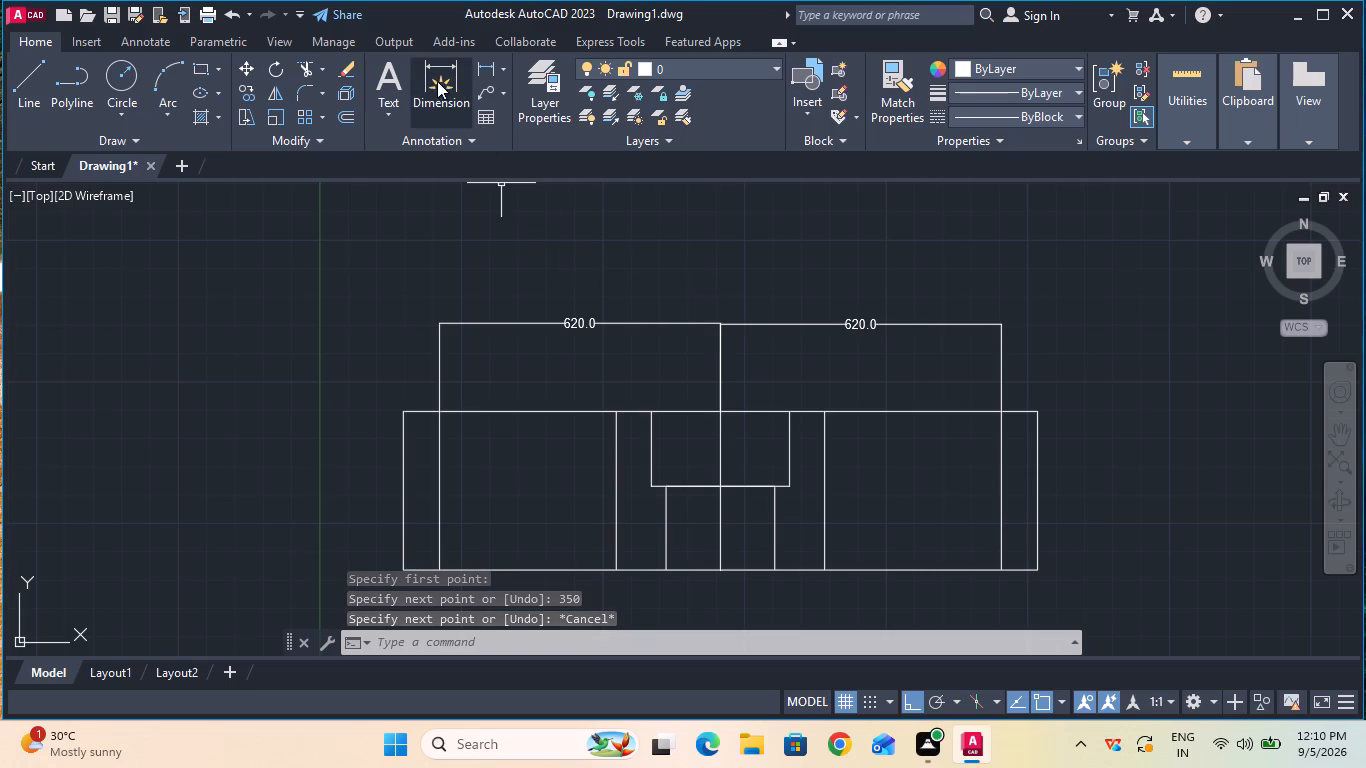
Remove both 620 guide dimensions above the rectangle with Trim.
left_click(311, 71)
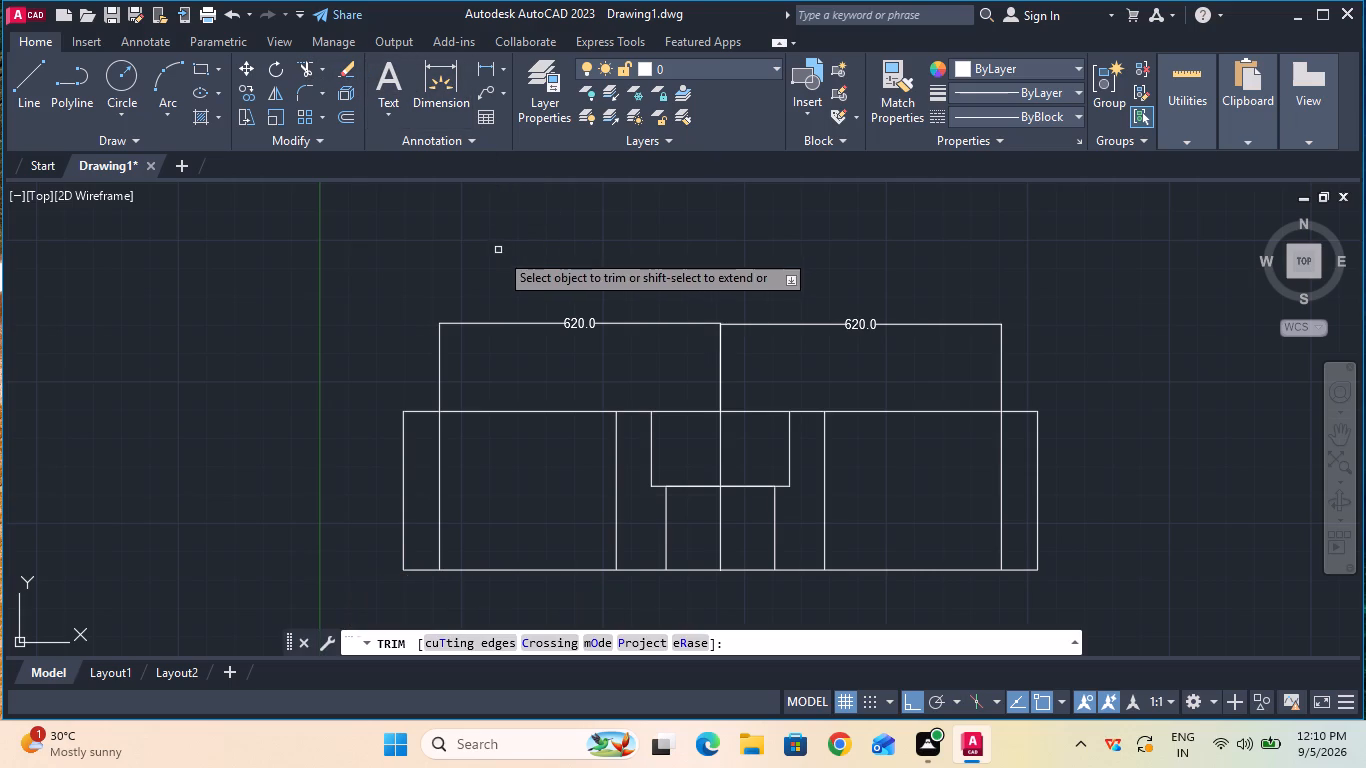
left_click(579, 321)
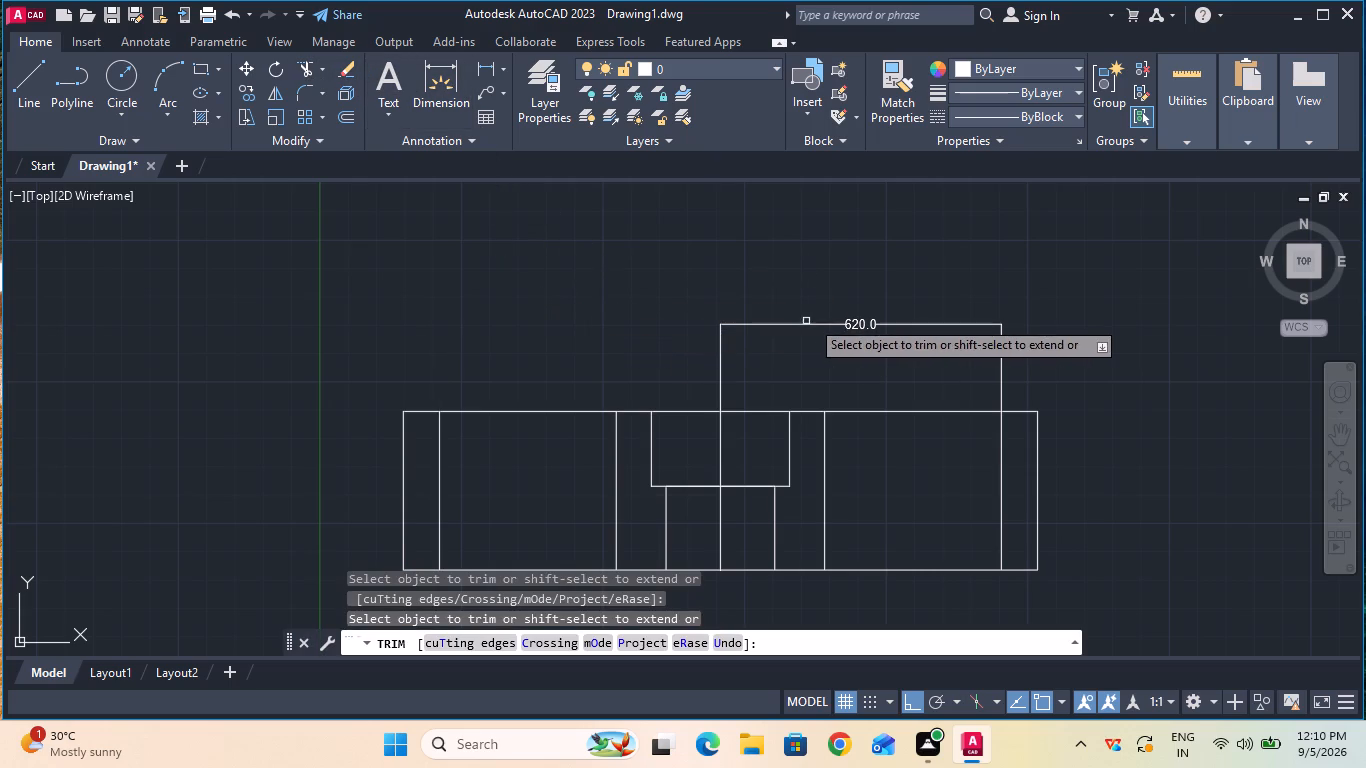
left_click(833, 326)
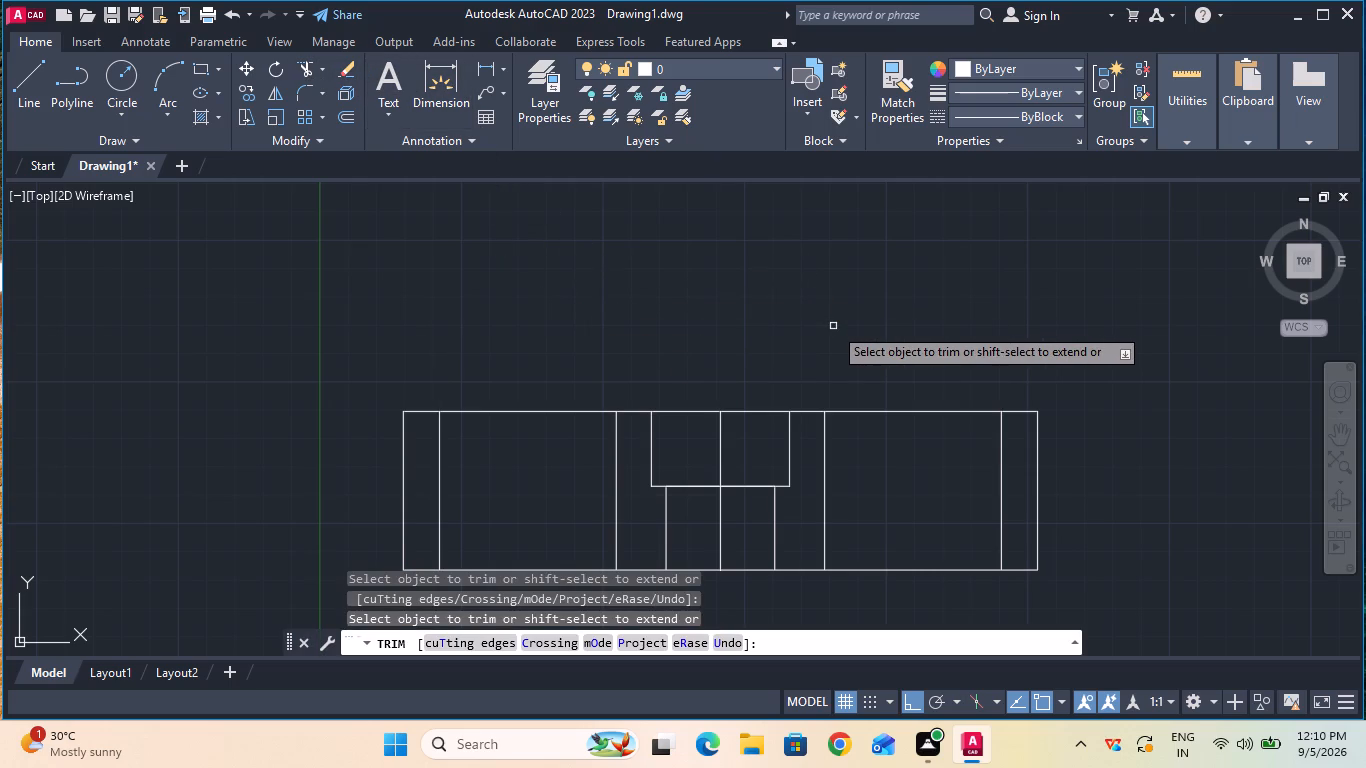
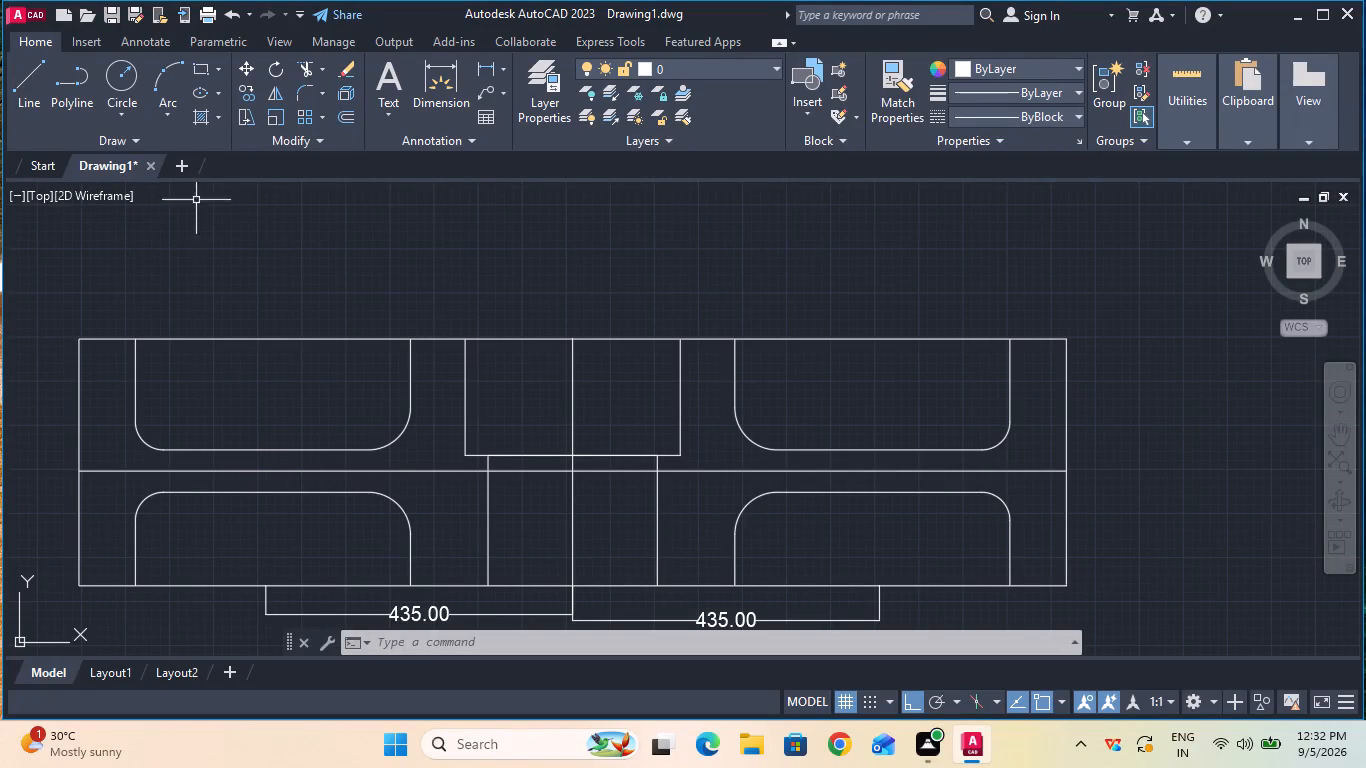
Set the current linetype to CENTER for new objects.
left_click(1044, 110)
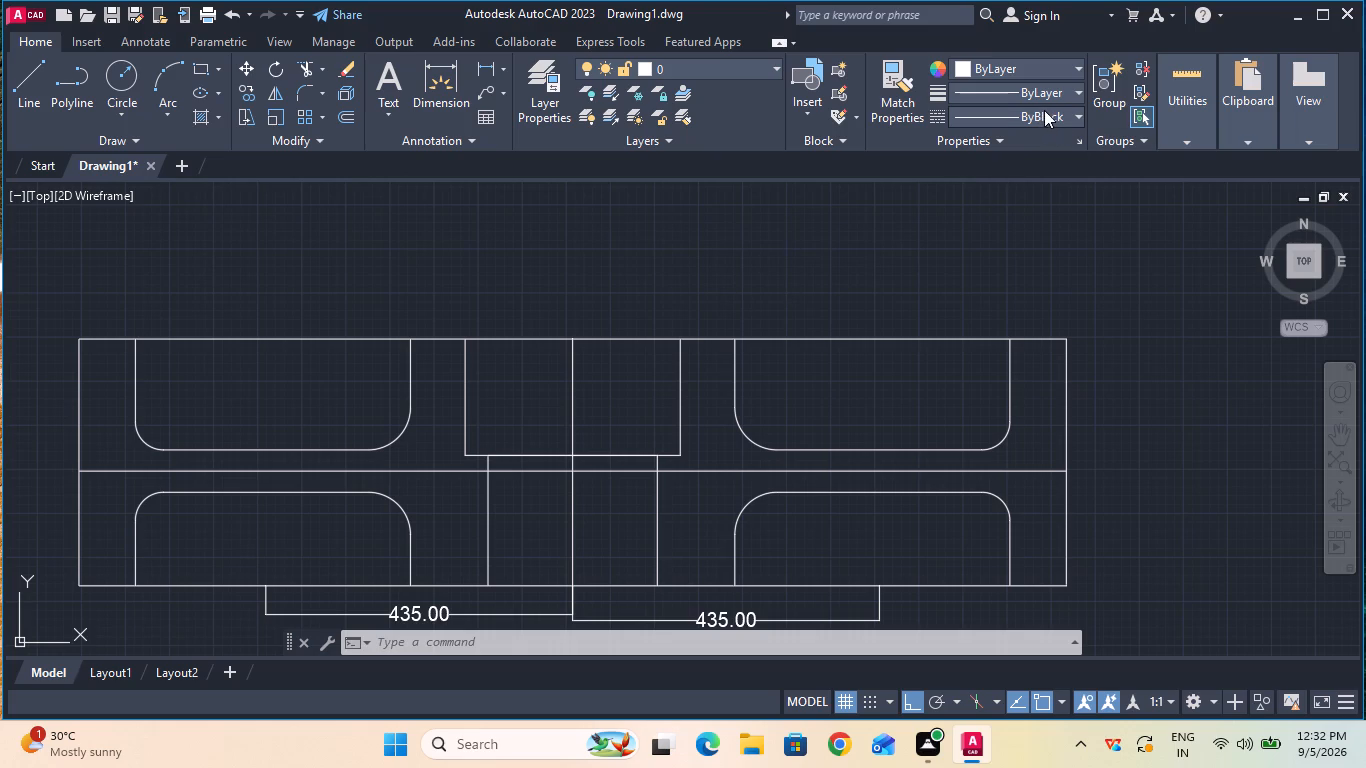
left_click(1040, 178)
left_click(266, 576)
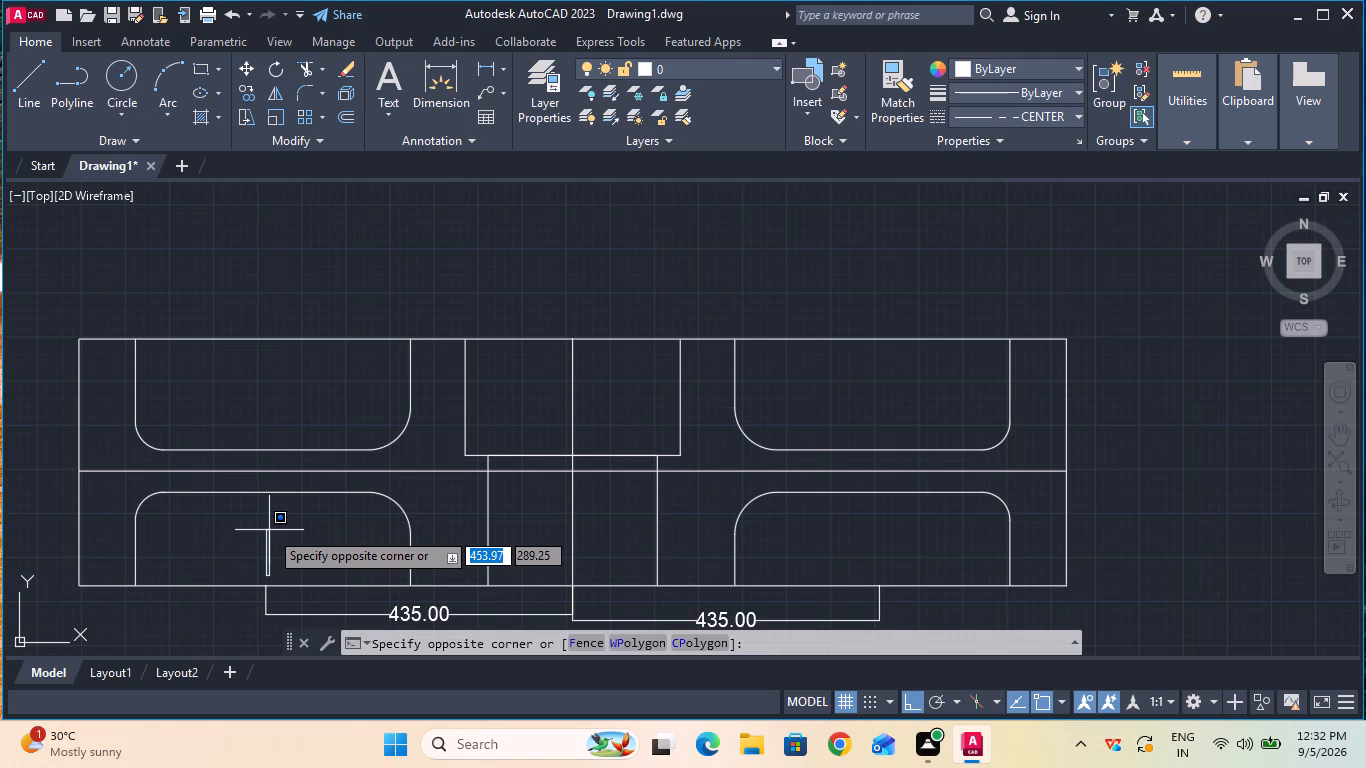
key("Escape")
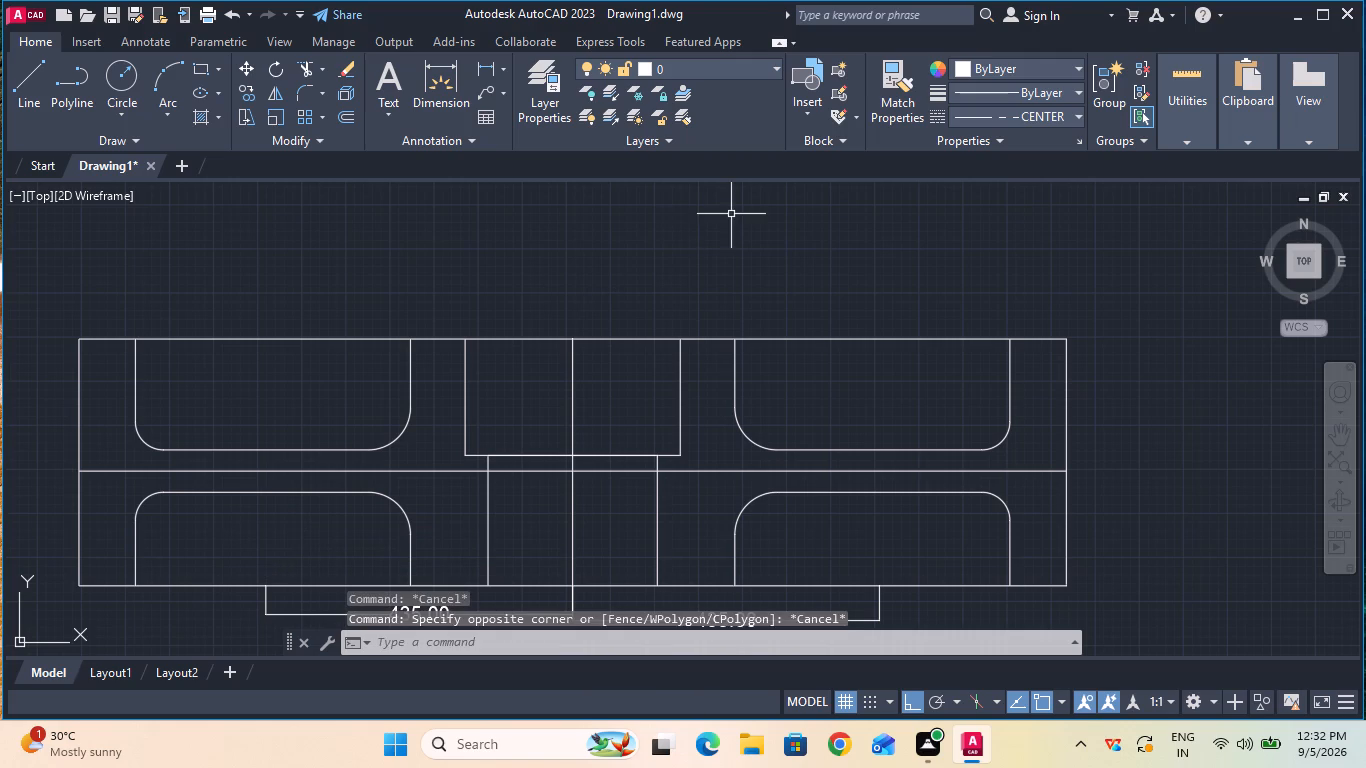
Draw a vertical line up from the left 435 dimension's outer origin on the bottom edge, ending midway between the horizontal centerline and top edge.
left_click(31, 98)
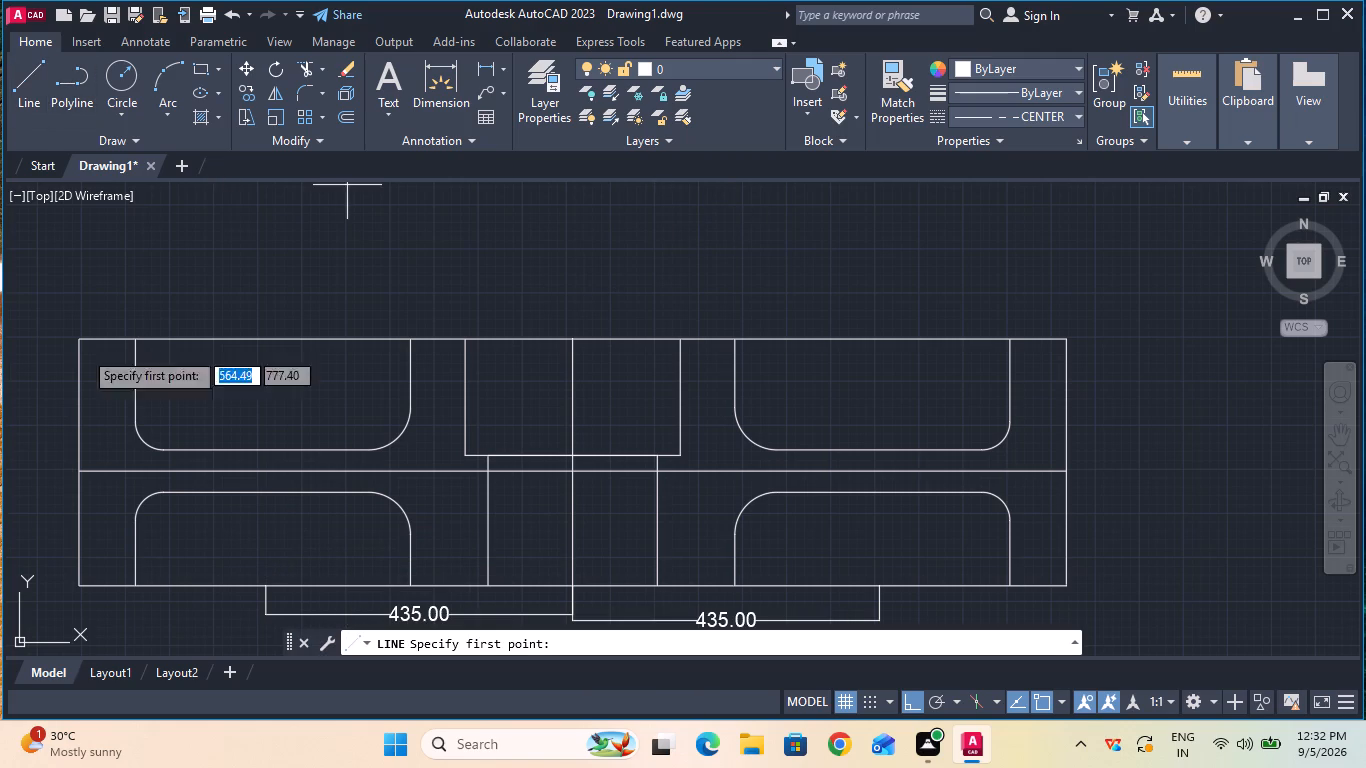
left_click(267, 582)
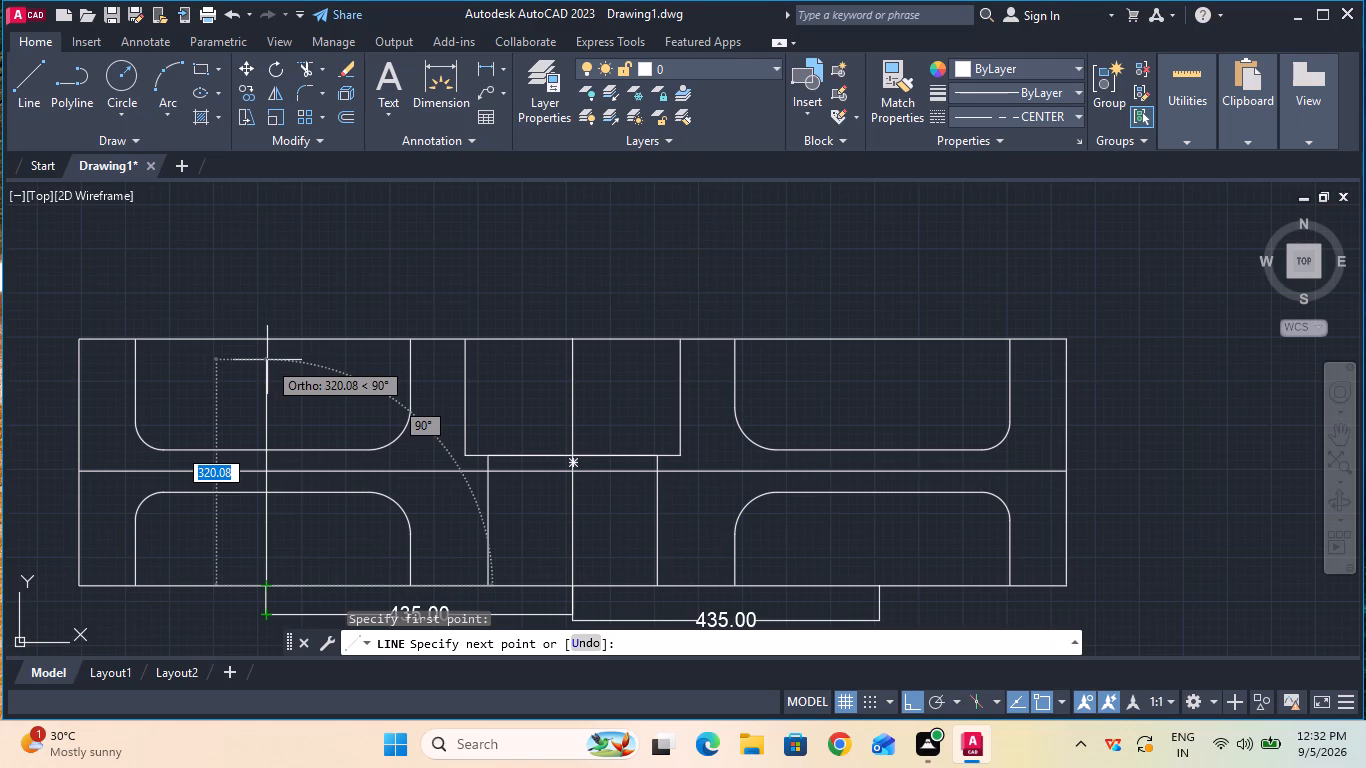
left_click(263, 404)
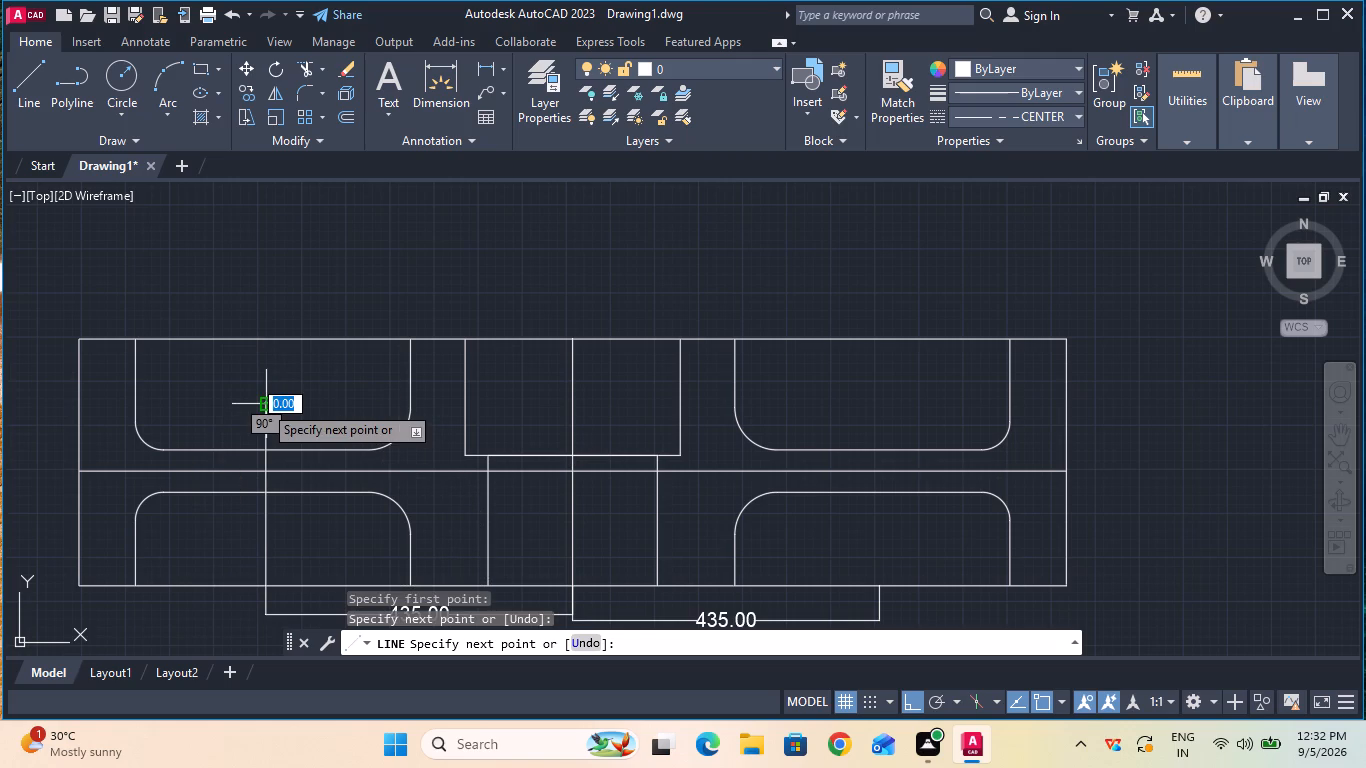
key("Escape")
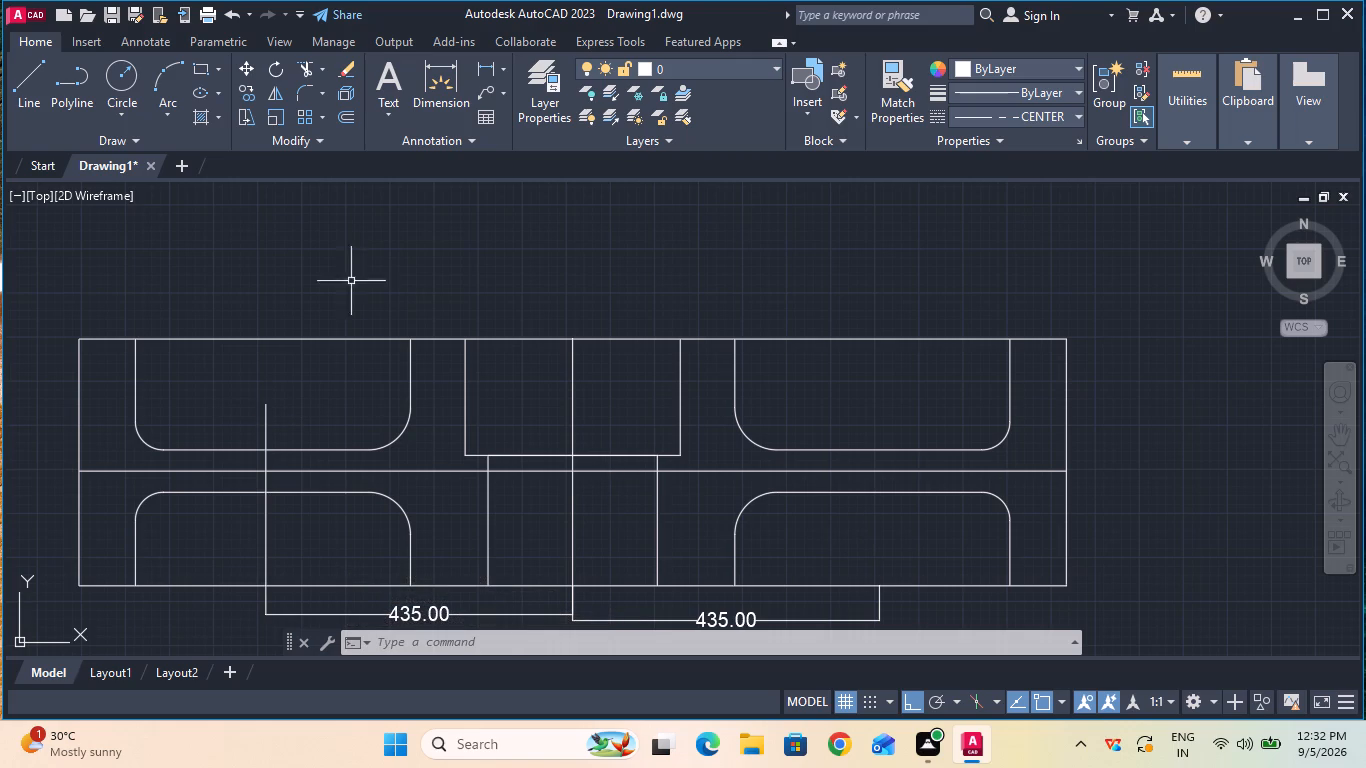
Draw a vertical line about 252 long upward from the right 435 dimension's outer origin on the rectangle's bottom edge.
left_click(33, 93)
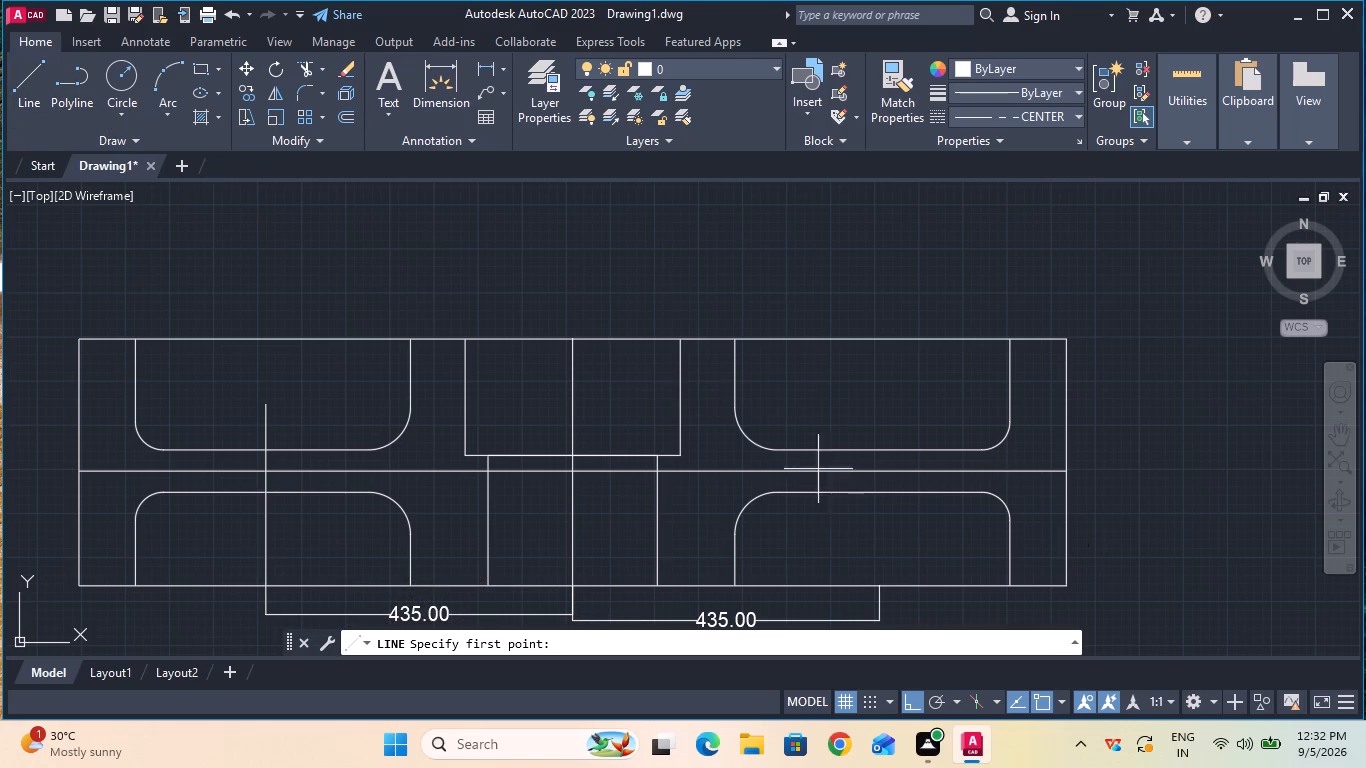
left_click(882, 589)
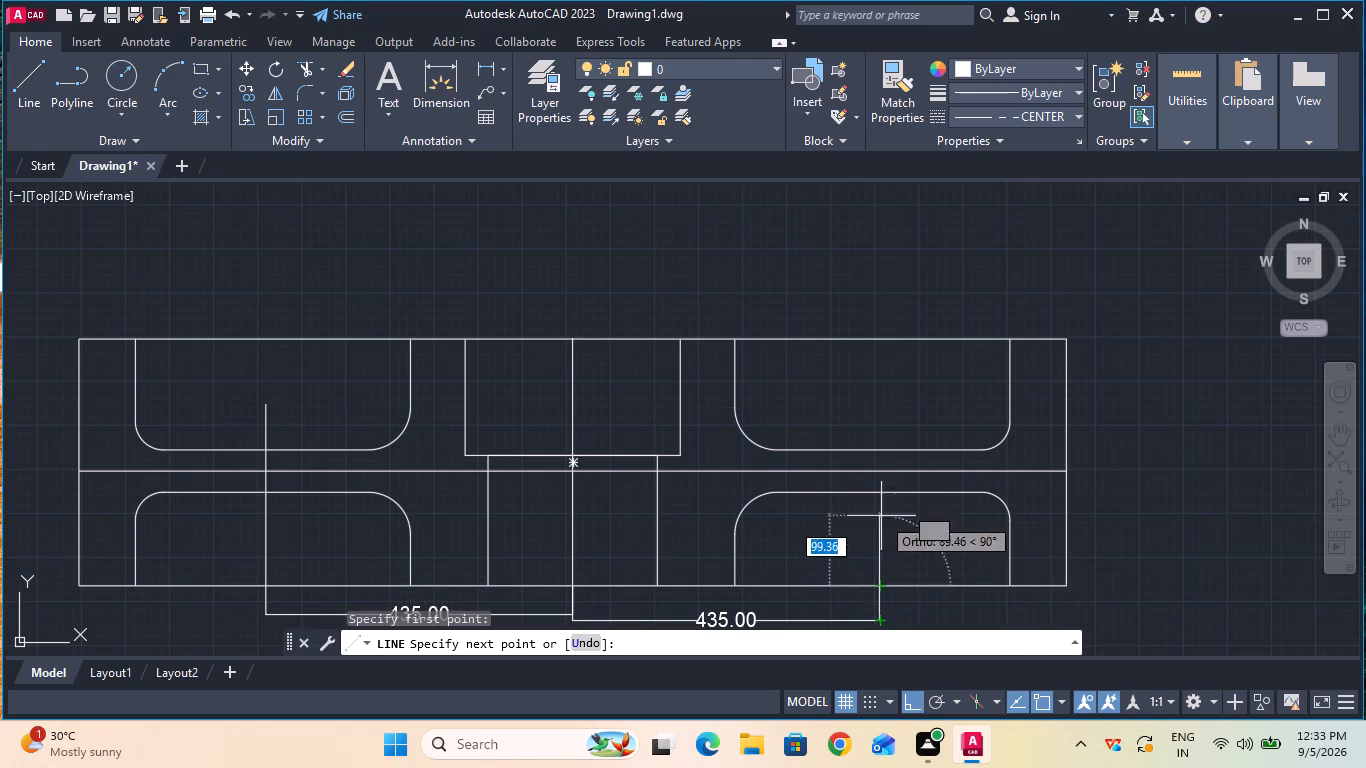
left_click(884, 408)
key("Escape")
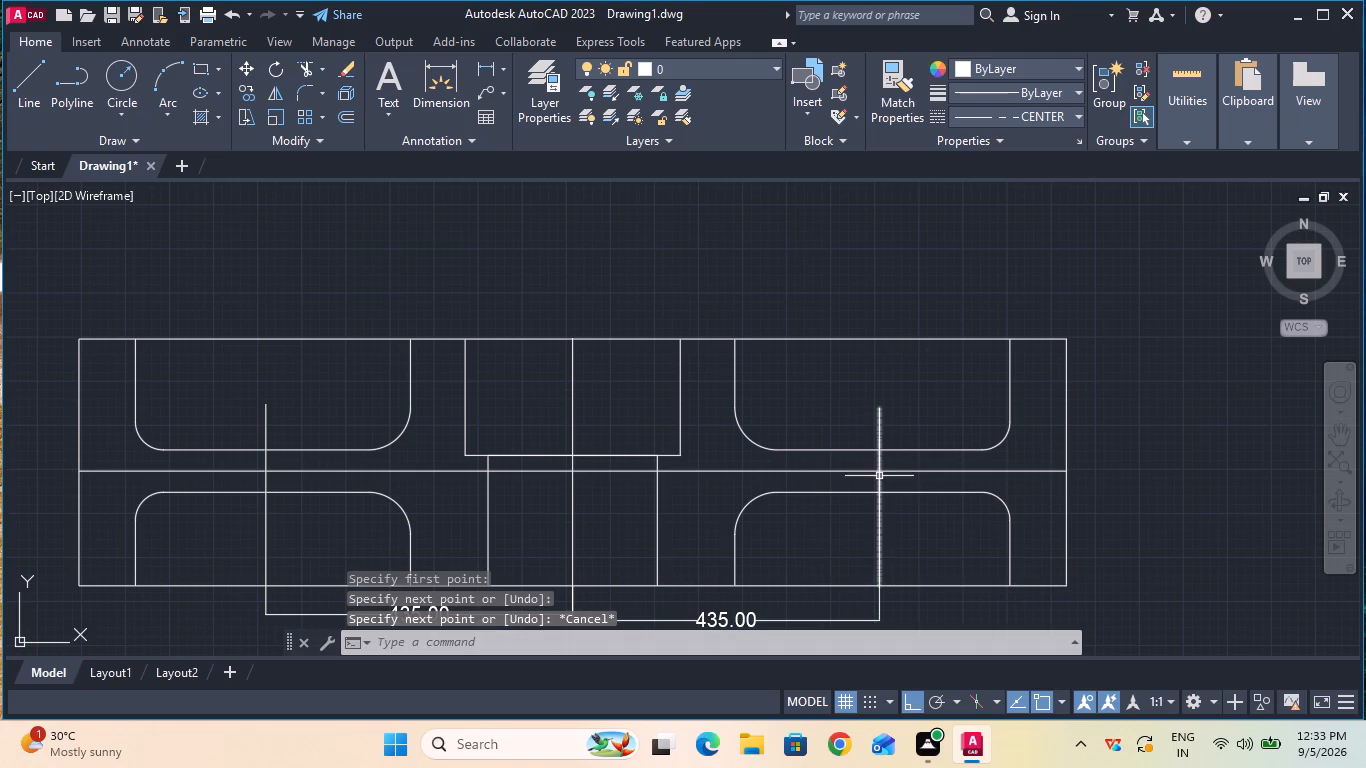
key("Escape")
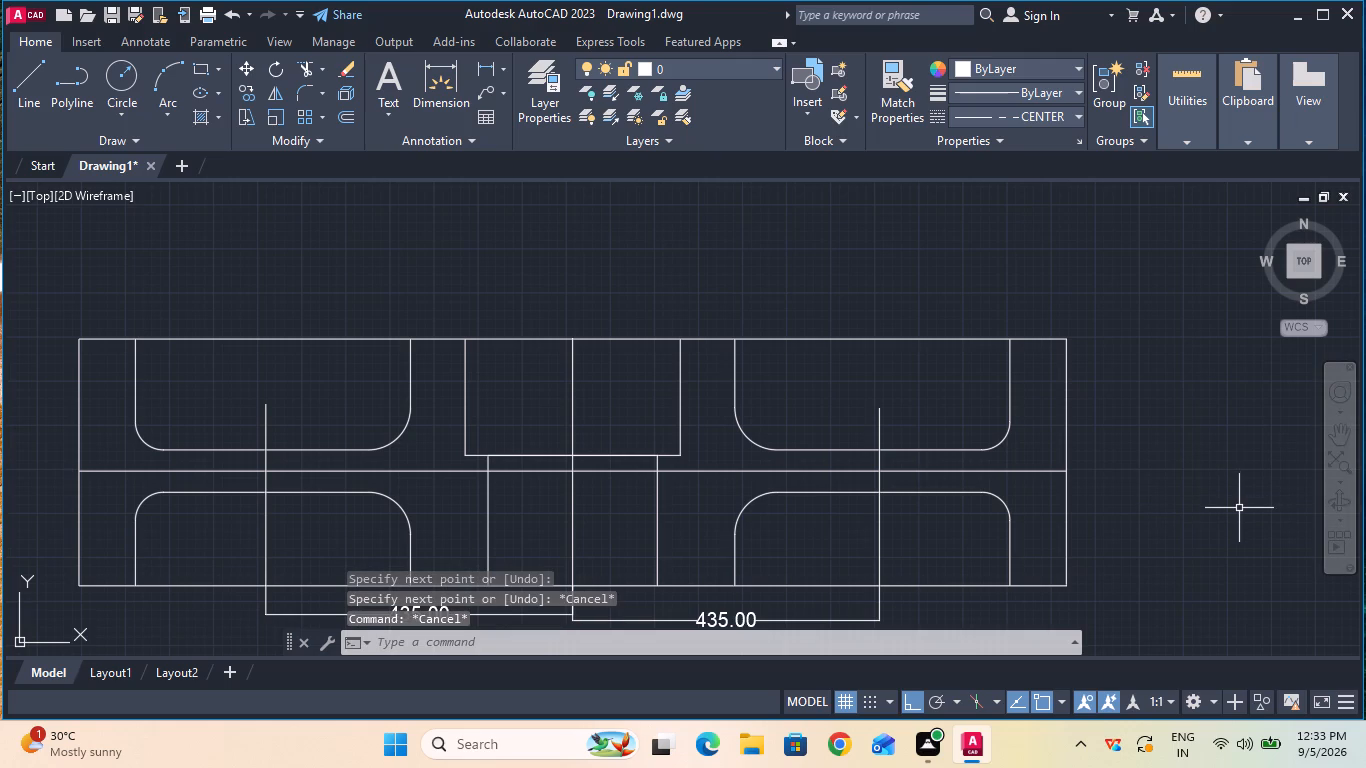
Erase both 435 guide dimensions below the rectangle.
left_click(1332, 445)
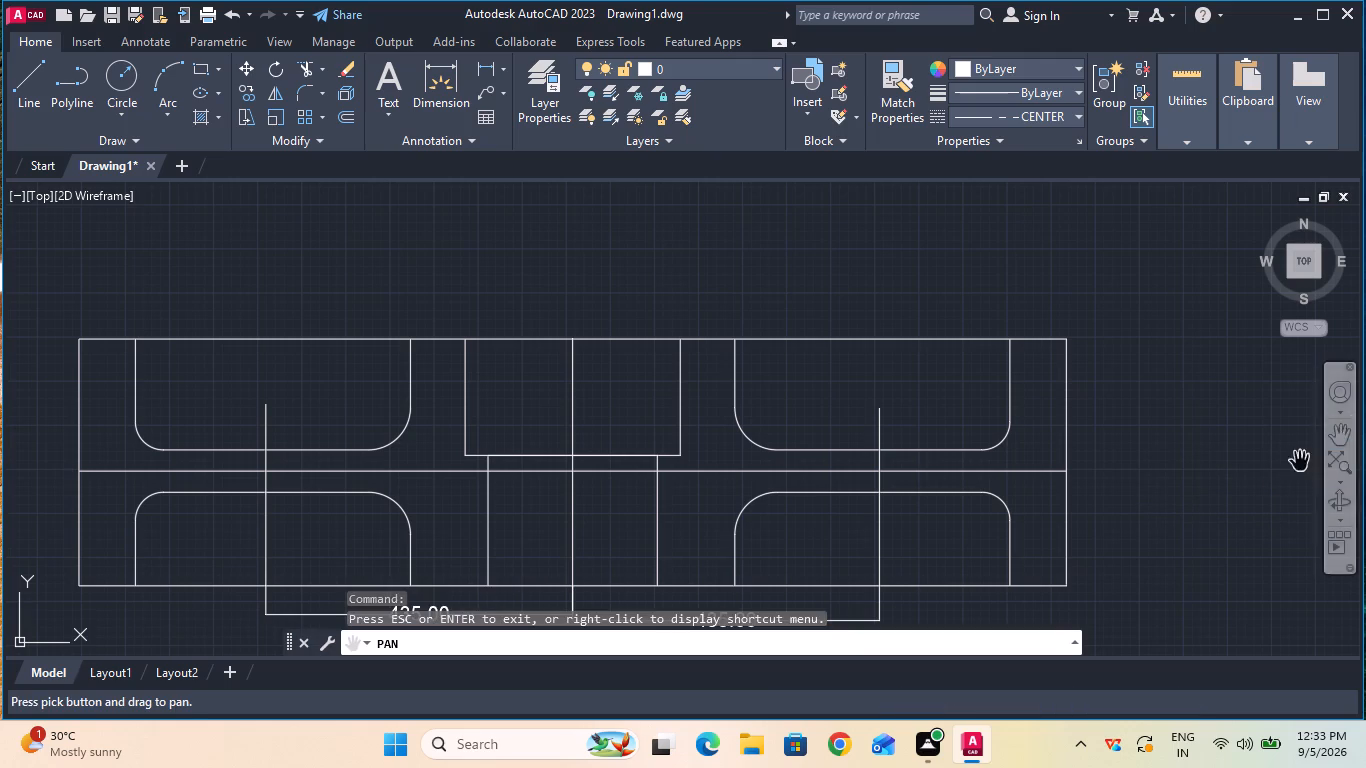
left_click_drag(1228, 507, 1218, 435)
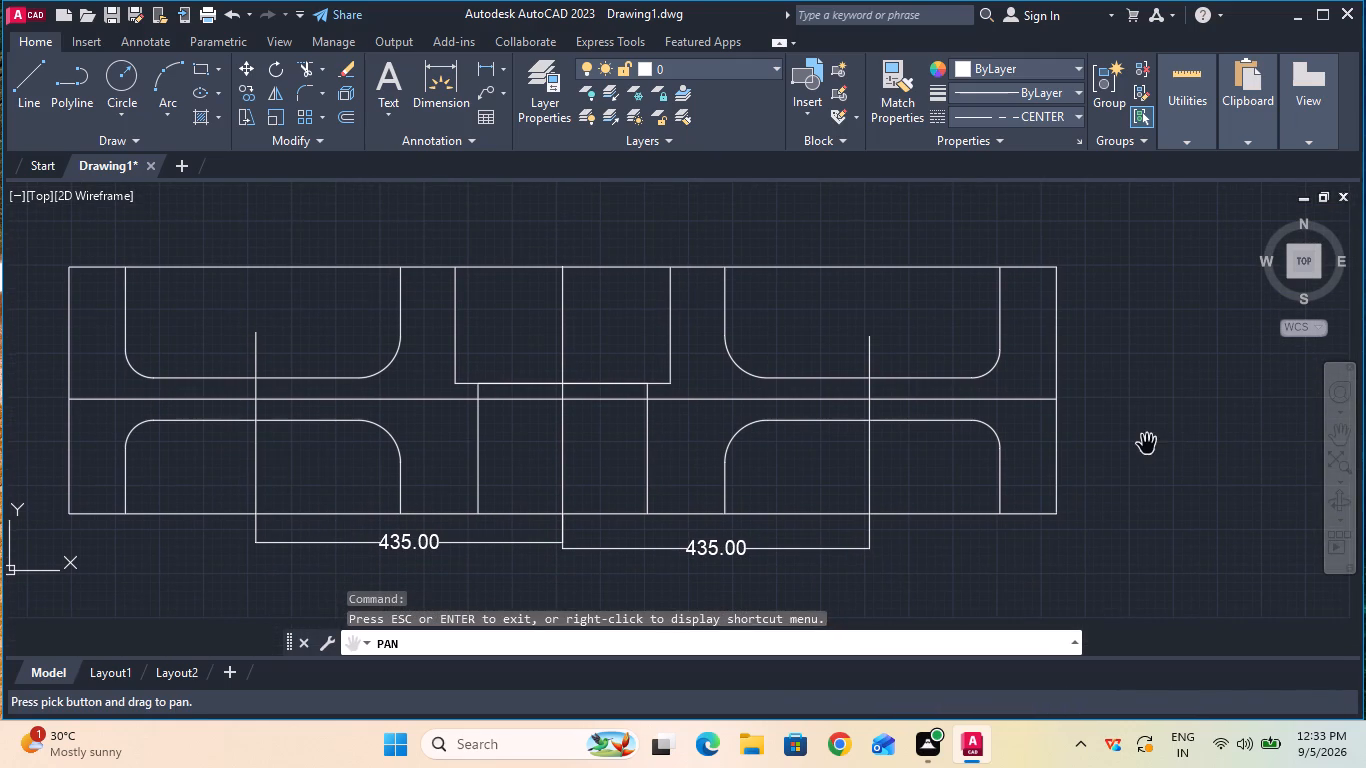
key("Escape")
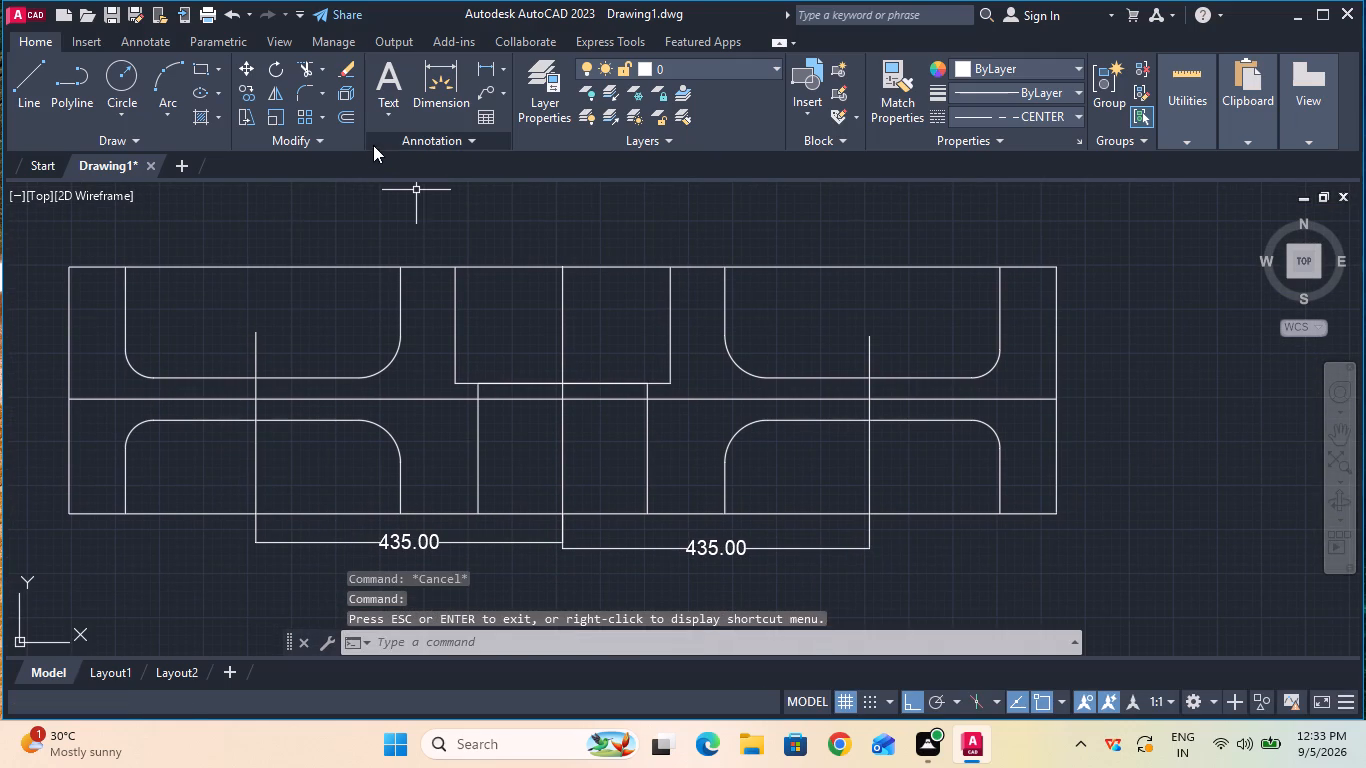
left_click(353, 74)
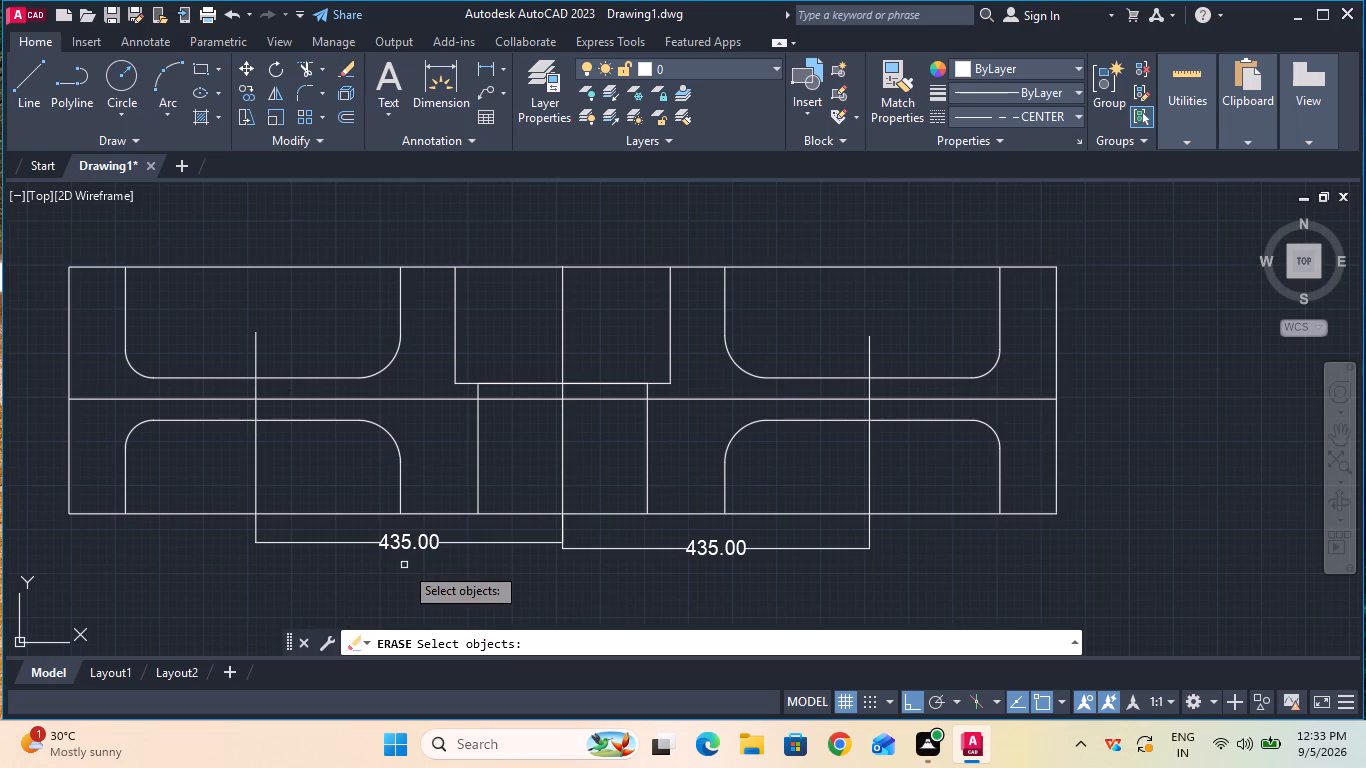
left_click(408, 549)
key("Return")
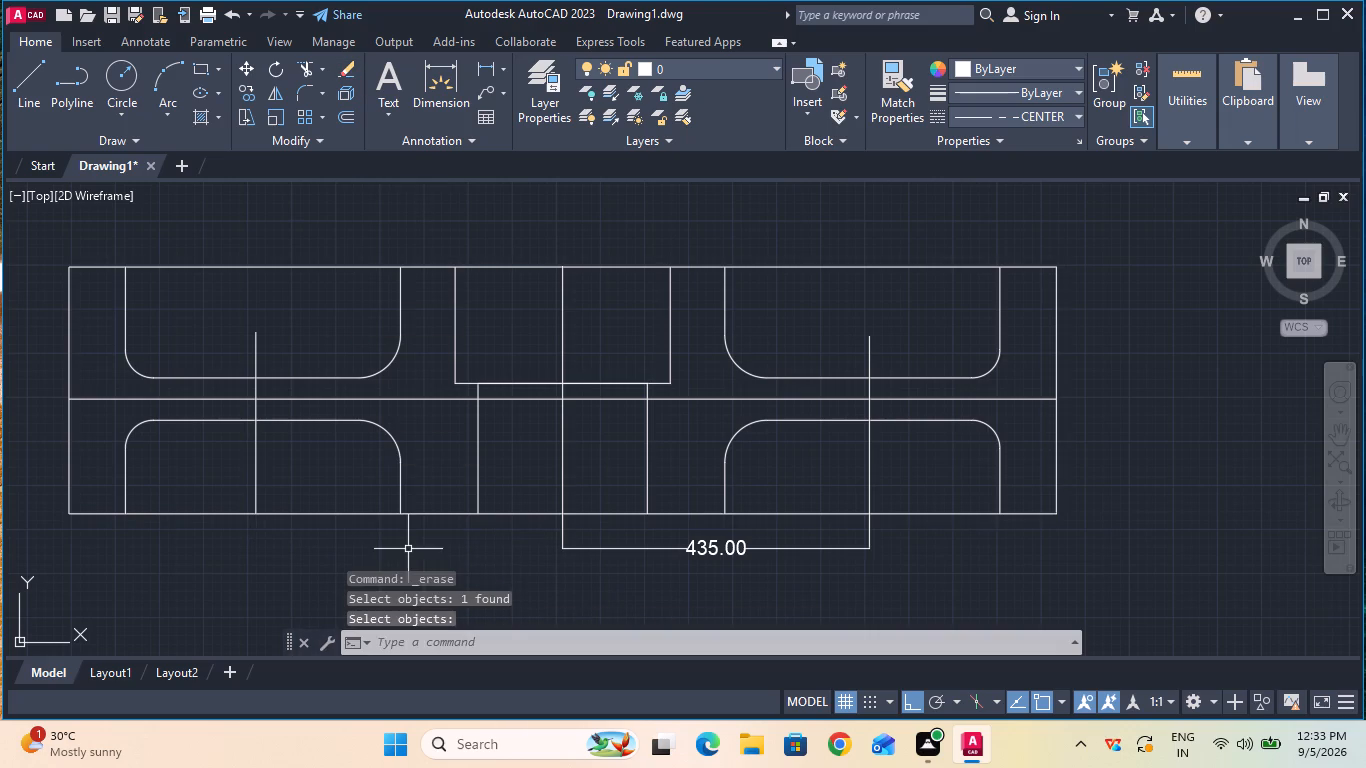
left_click(353, 65)
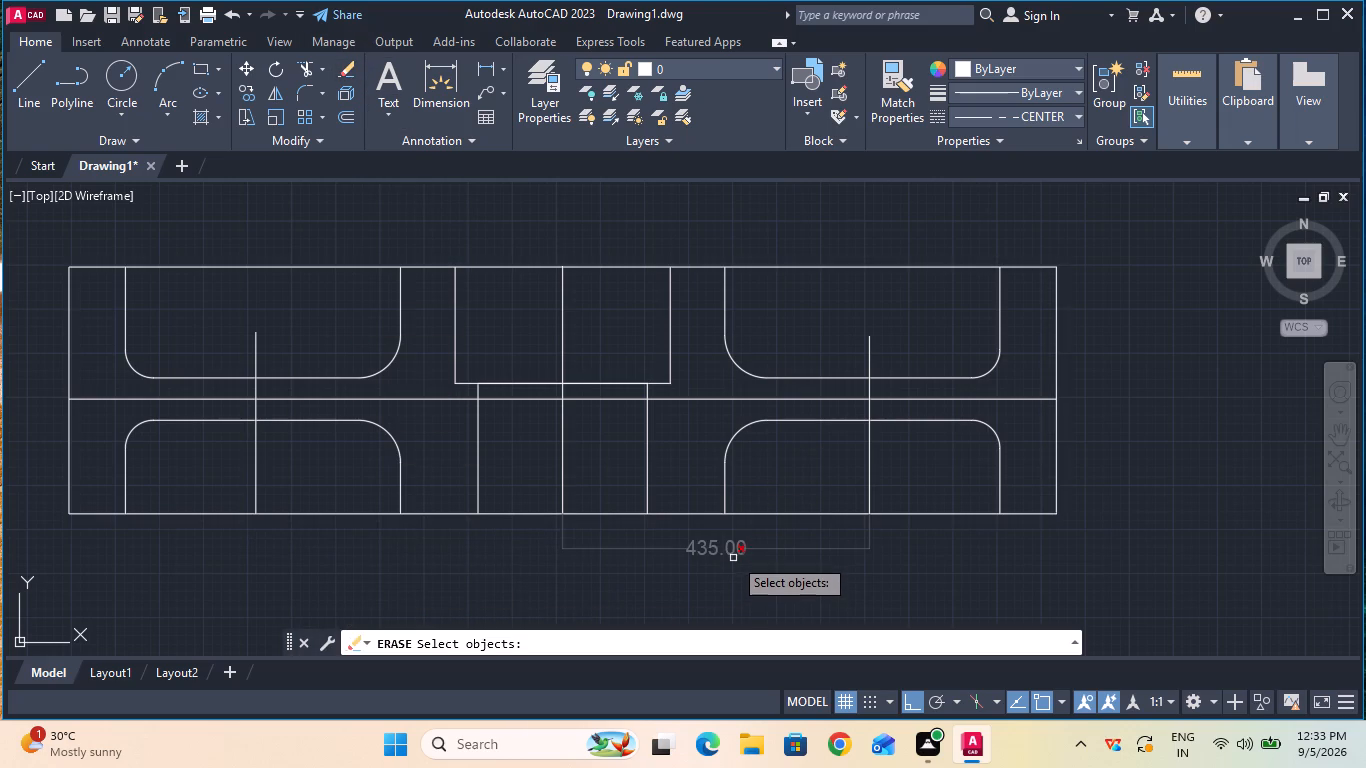
left_click(733, 555)
key("Return")
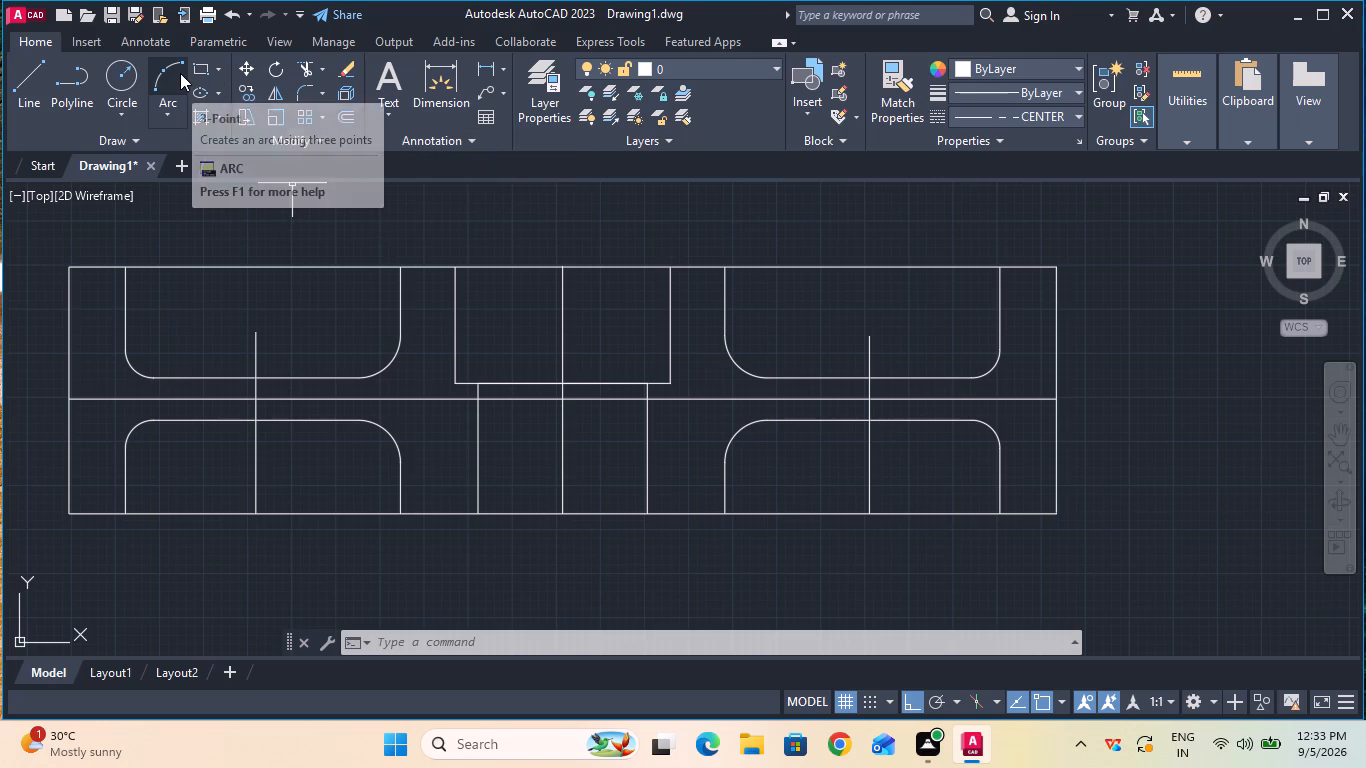
Set the current linetype back to ByBlock.
double_click(21, 80)
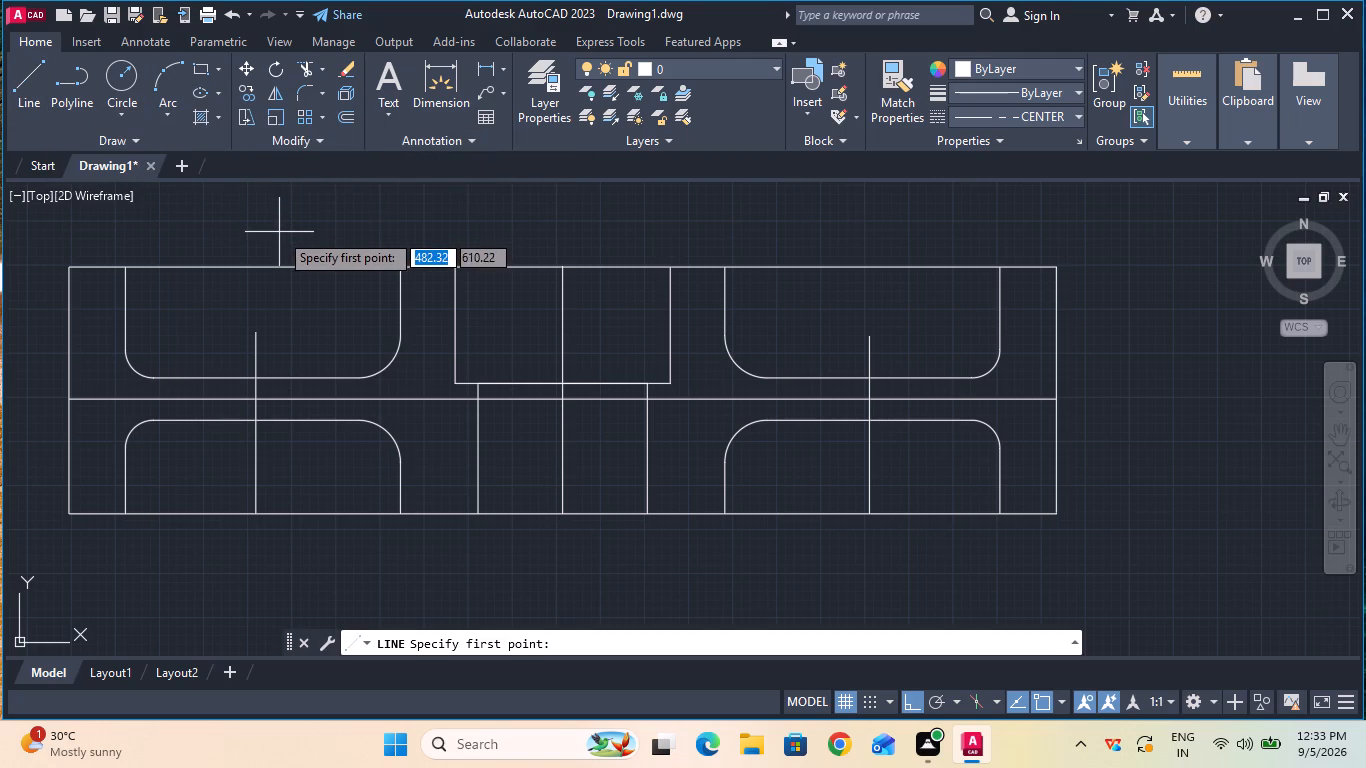
left_click(344, 123)
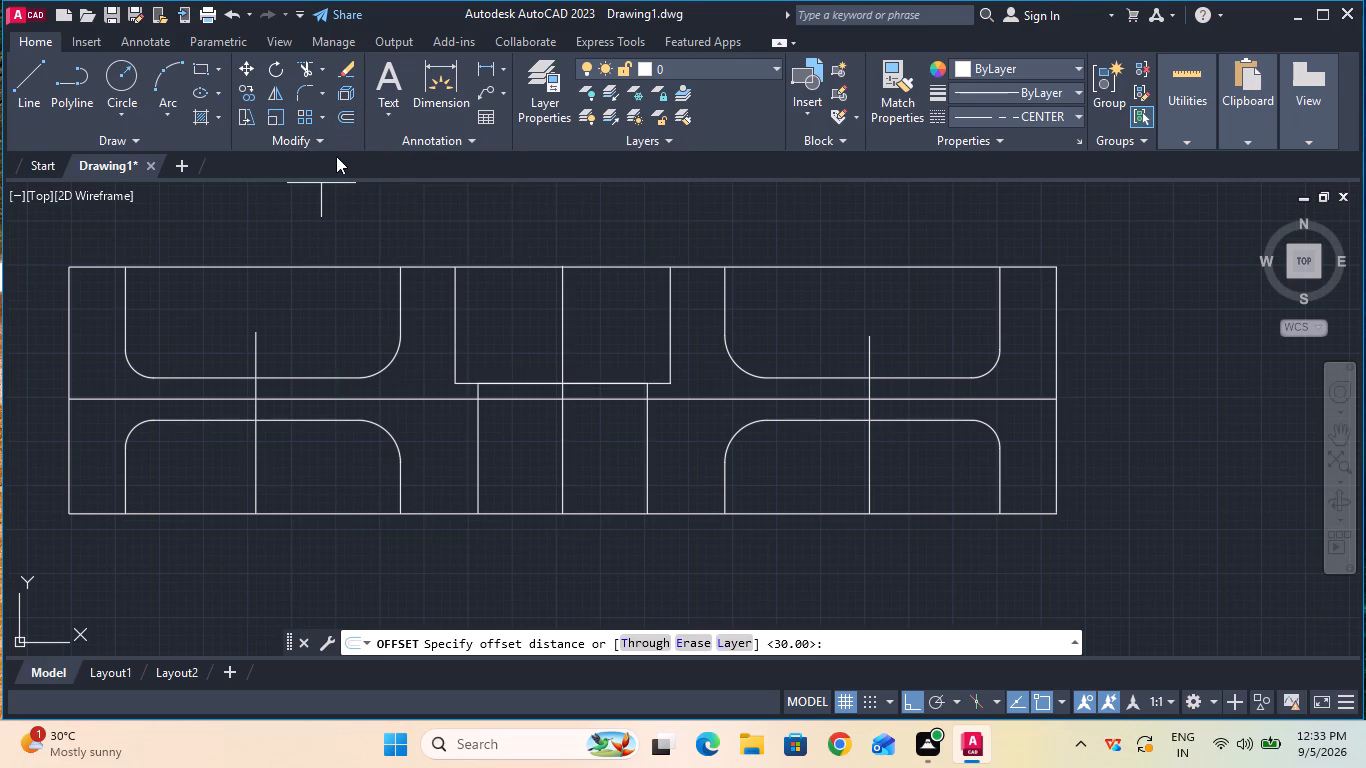
left_click(965, 116)
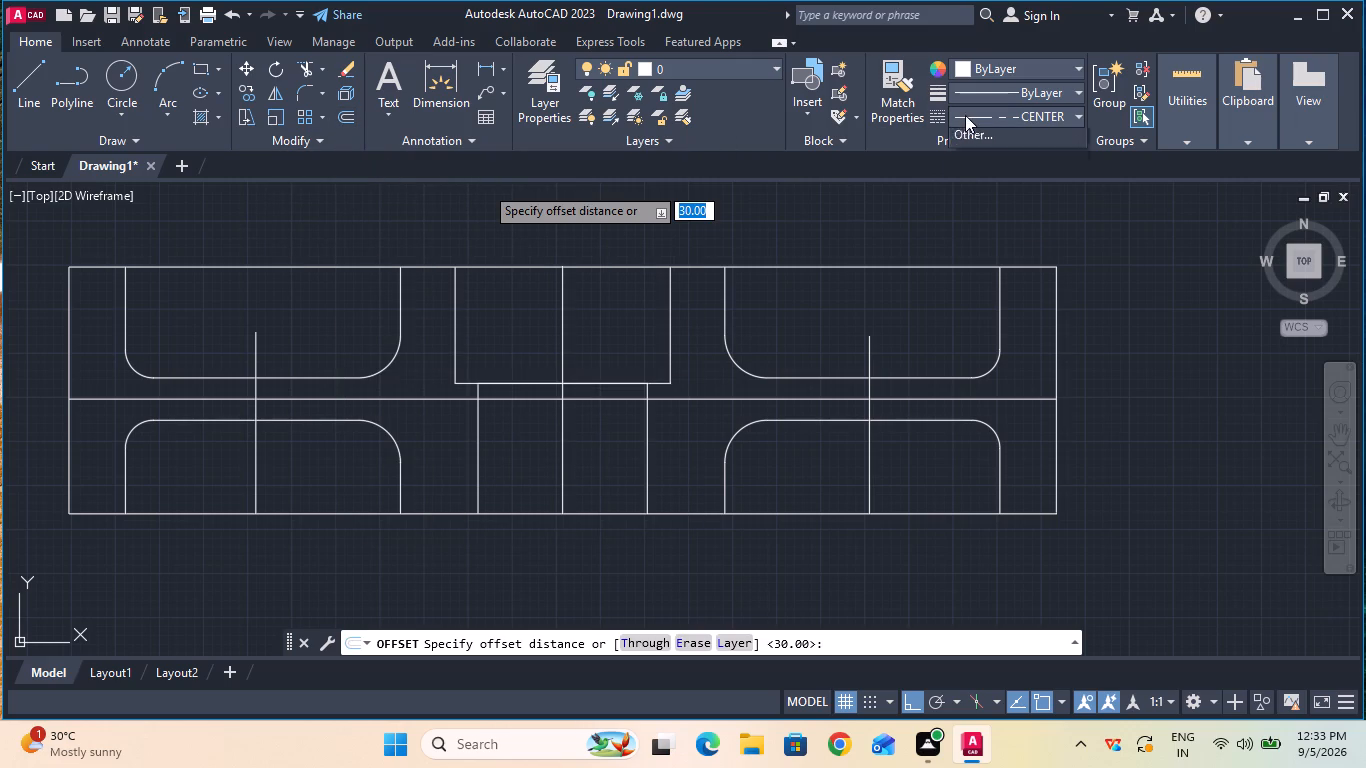
left_click(973, 171)
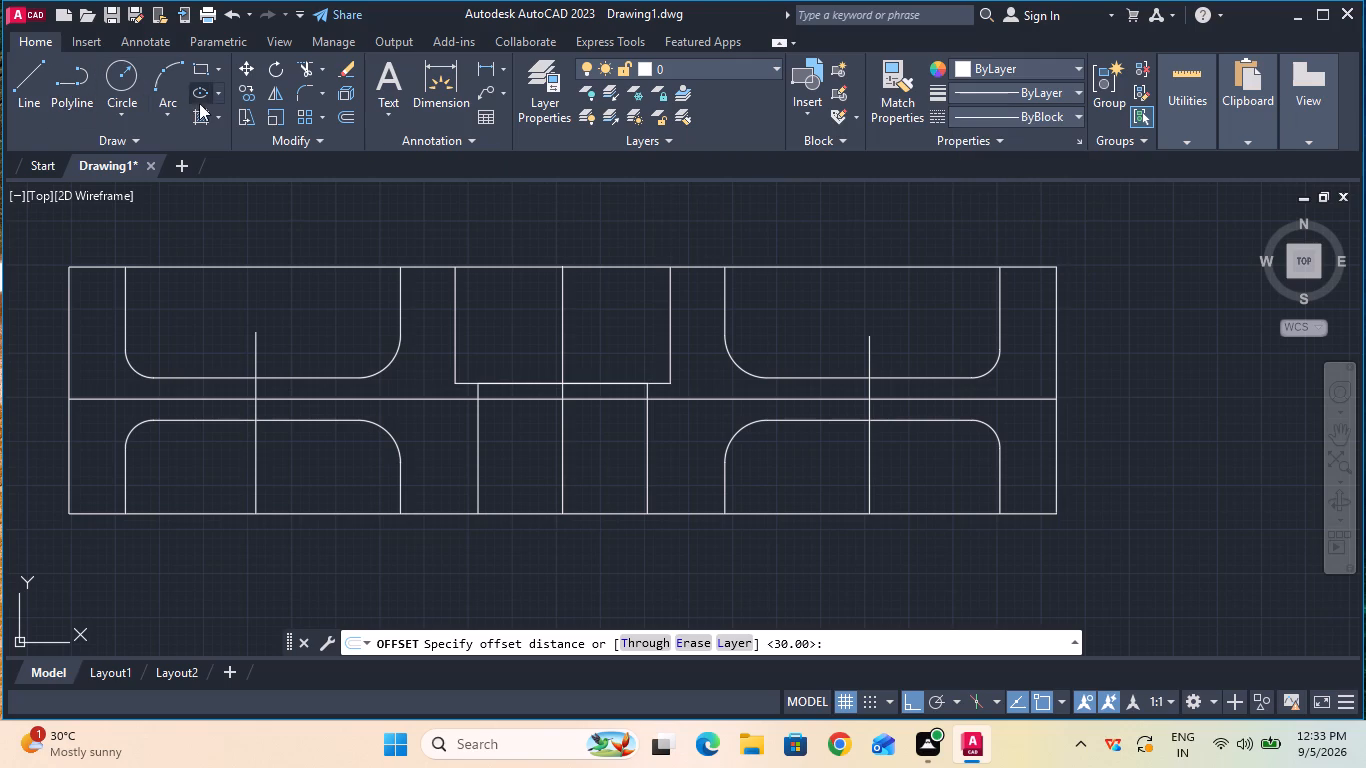
Offset the left guide line, inside the left rounded outlines, by 125 to both its left and right sides.
left_click(344, 120)
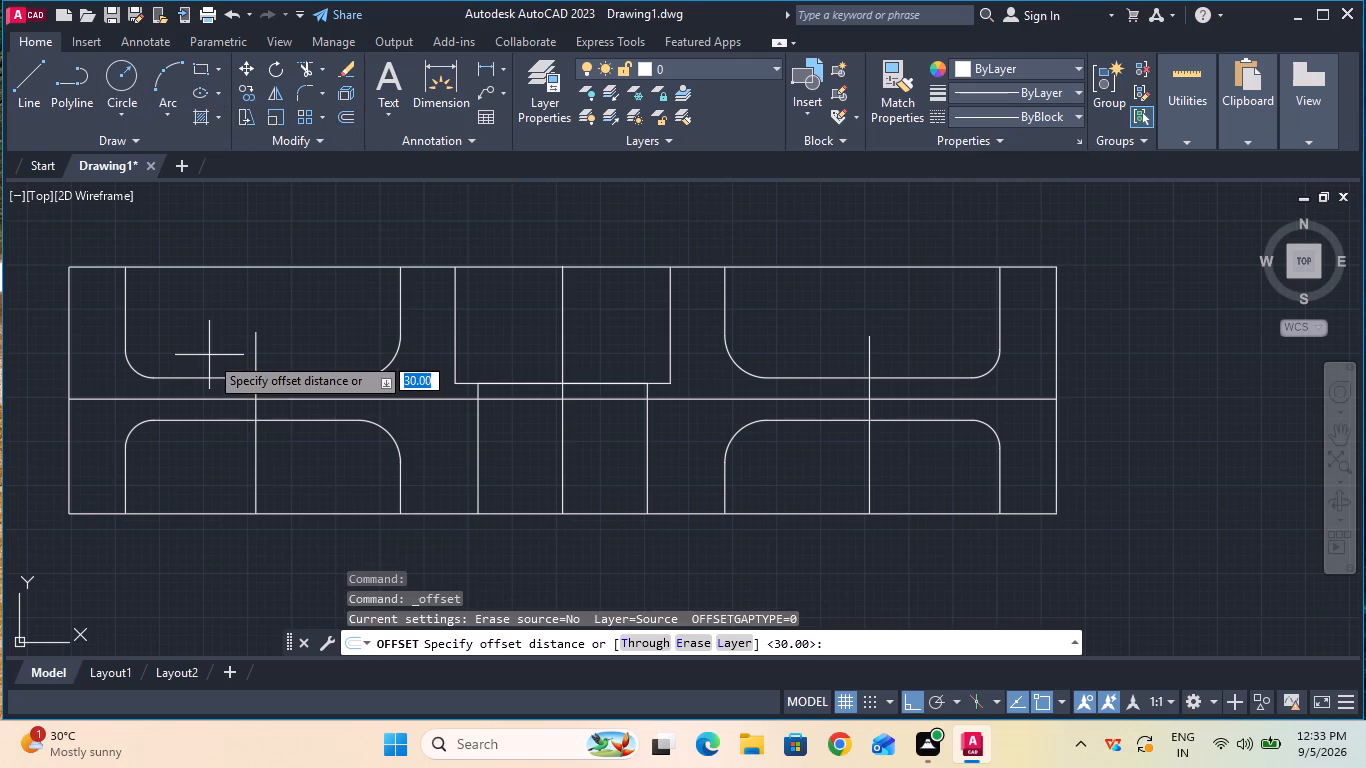
left_click(254, 400)
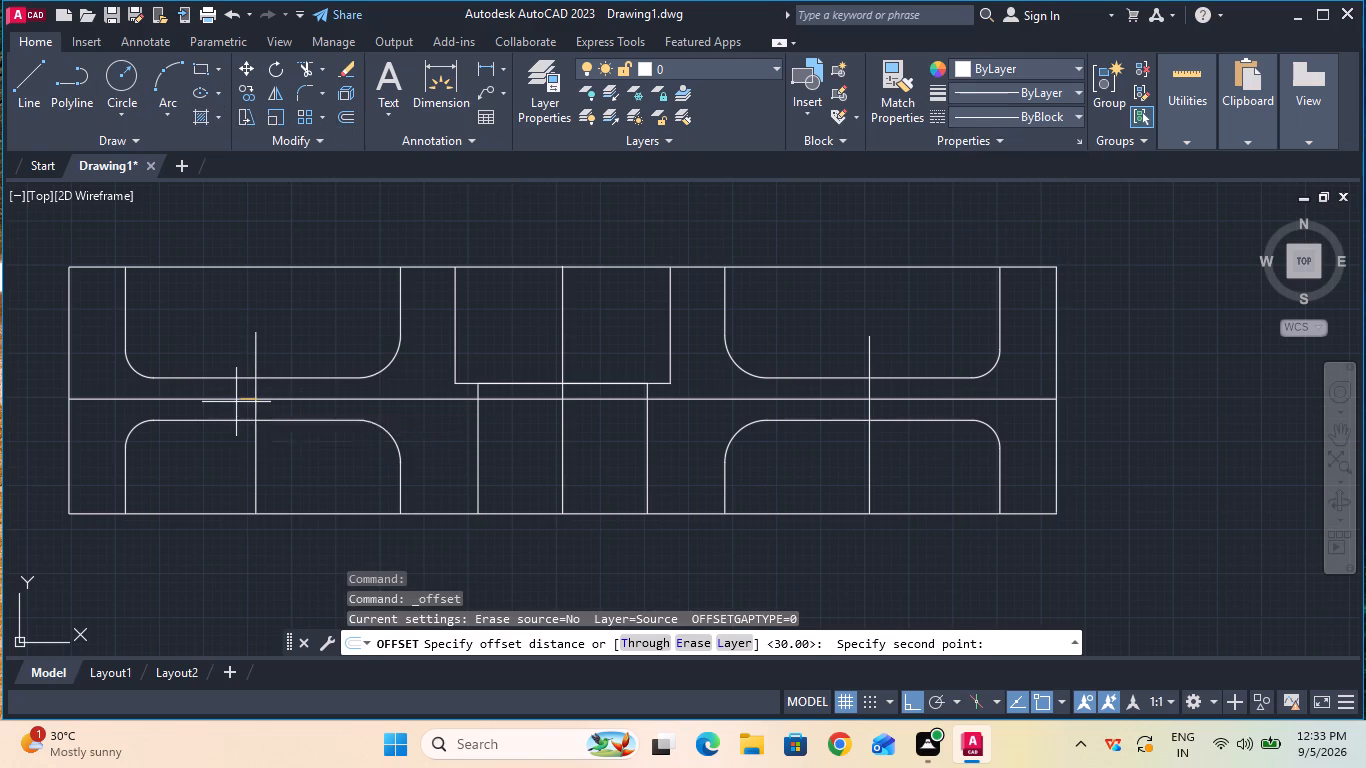
type("12")
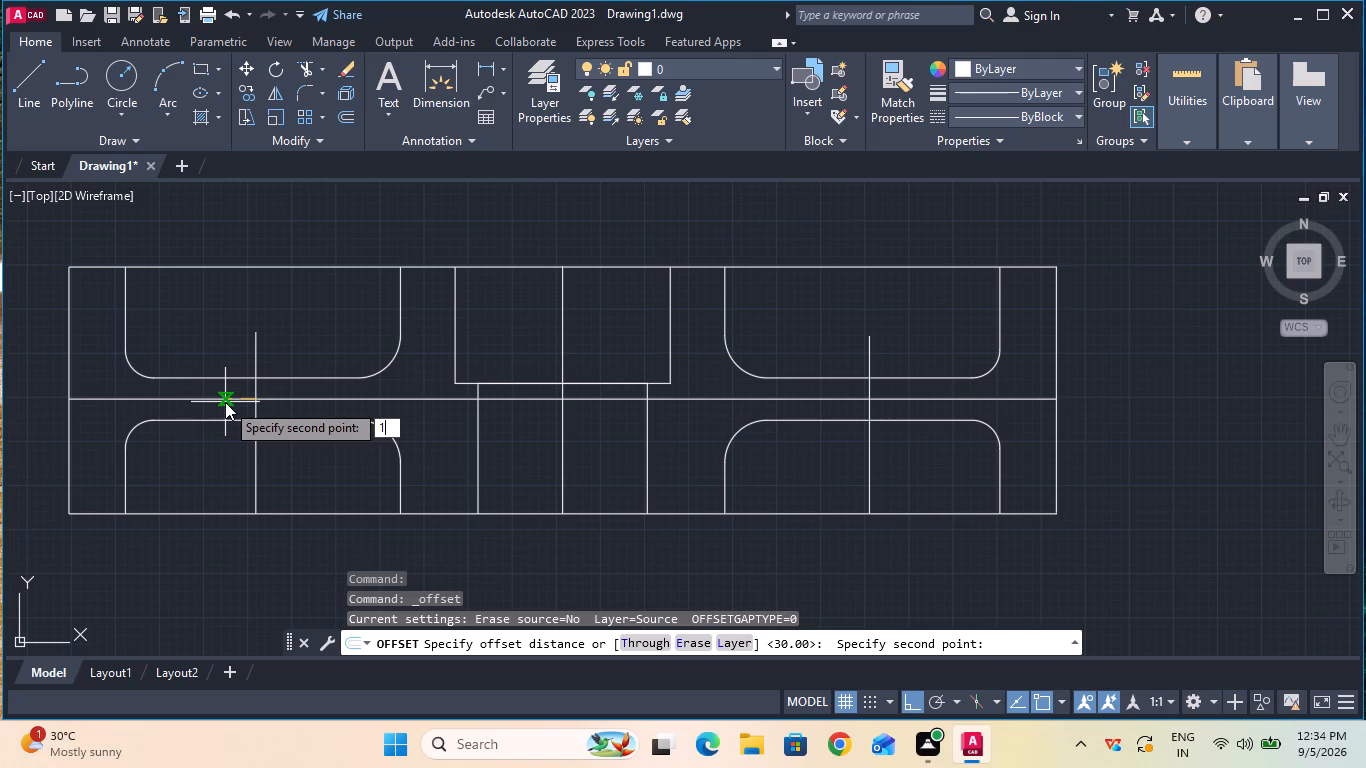
key("5")
key("Return")
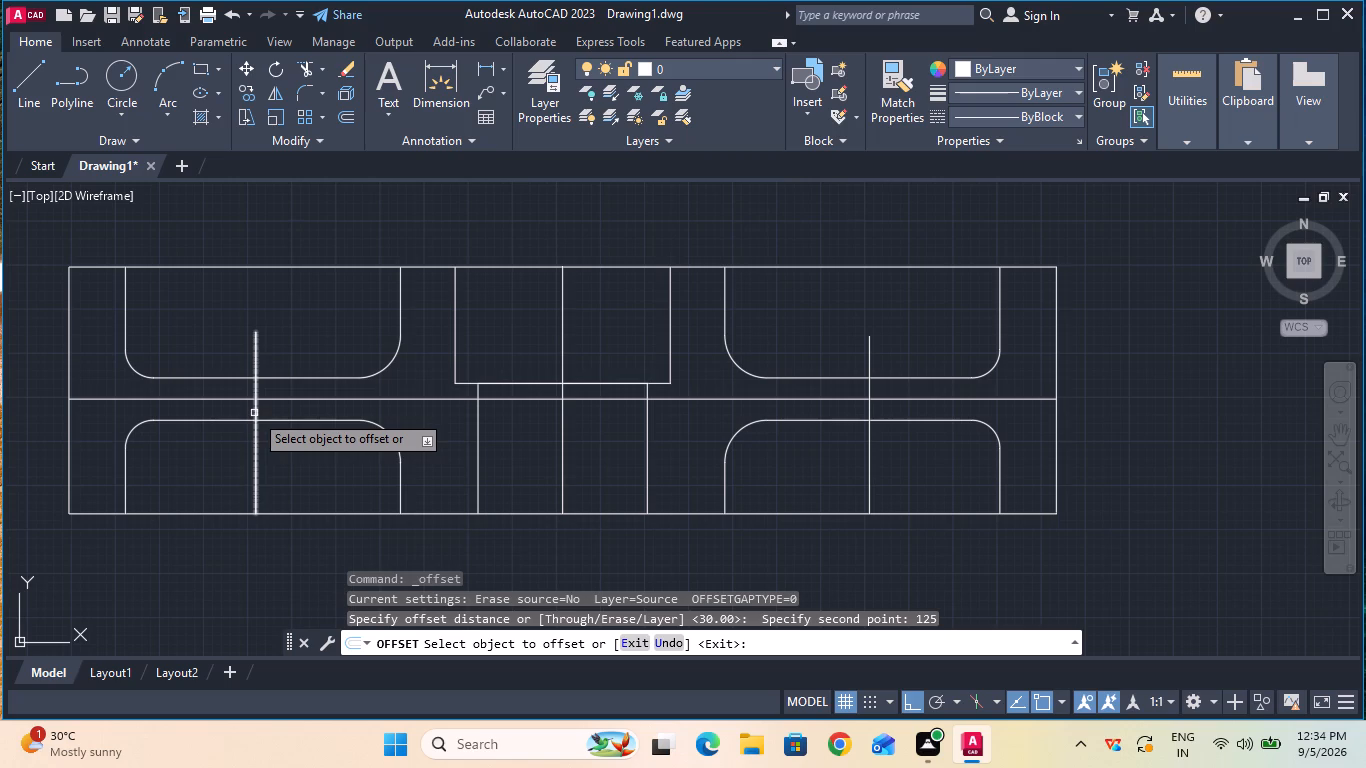
left_click(254, 413)
left_click(232, 413)
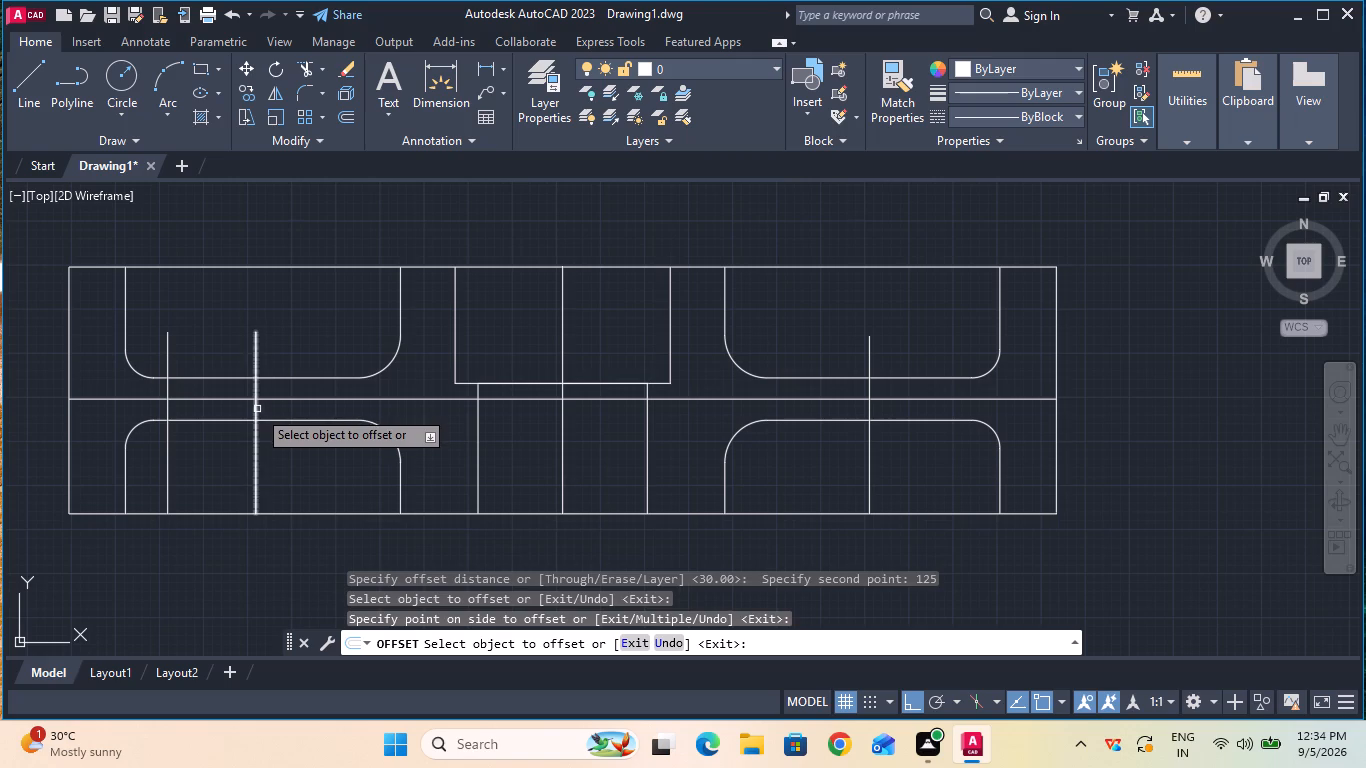
left_click(257, 409)
left_click(308, 410)
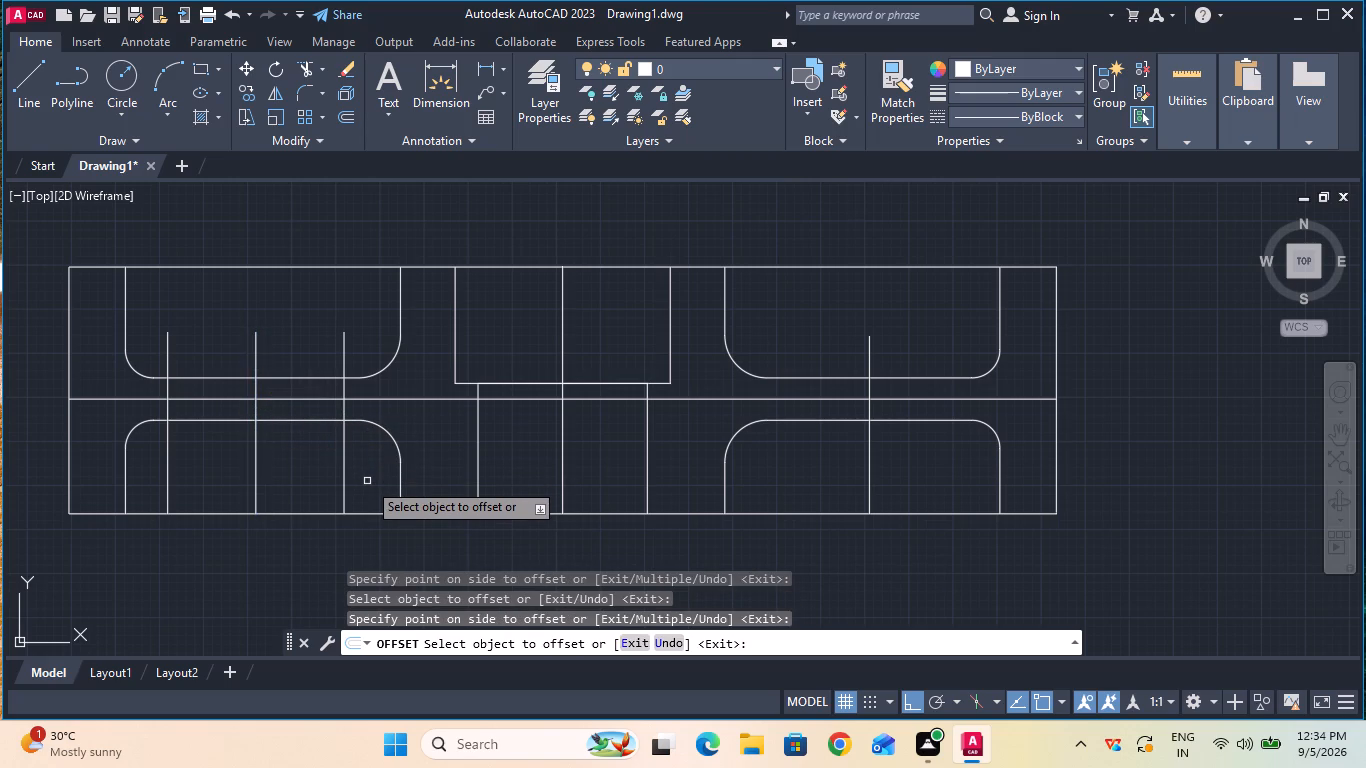
key("Escape")
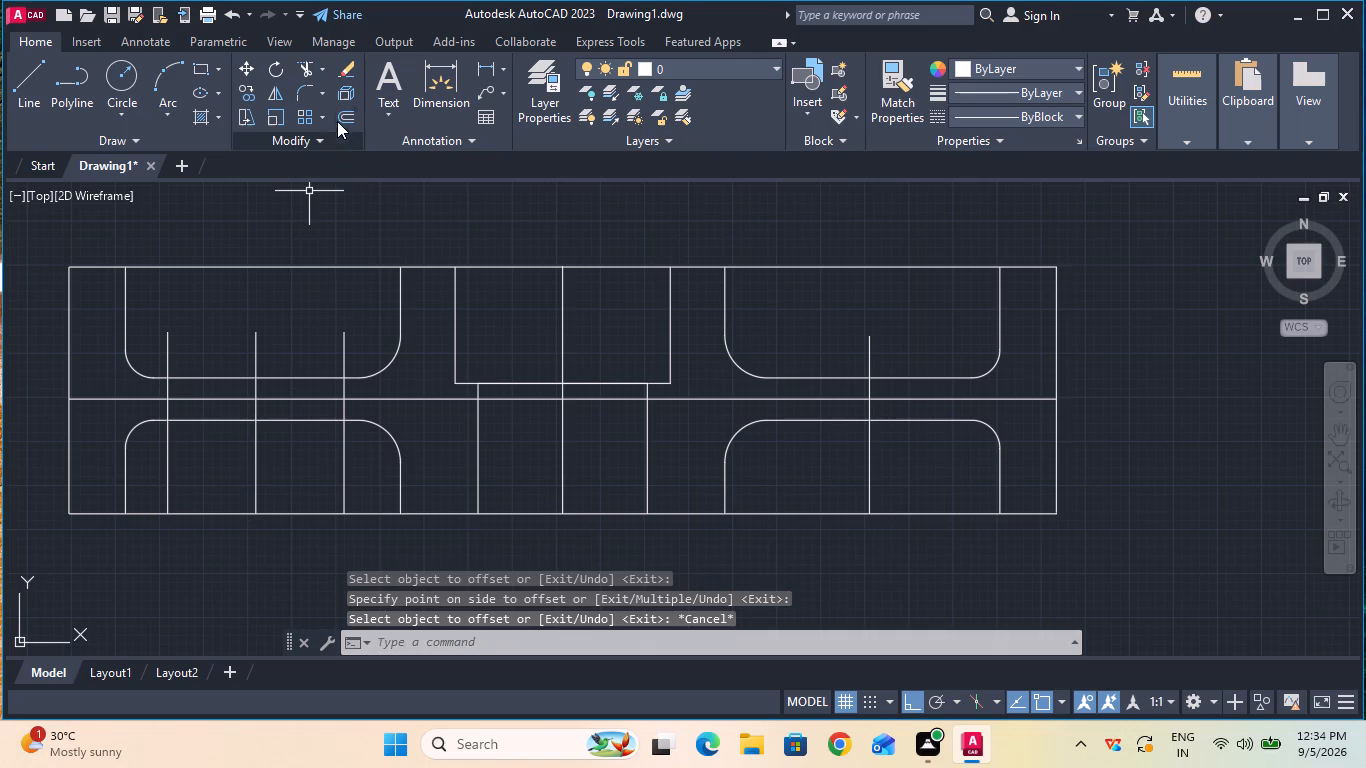
Offset the right guide line, inside the right rounded outlines, by 50 to both its left and right sides.
left_click(340, 116)
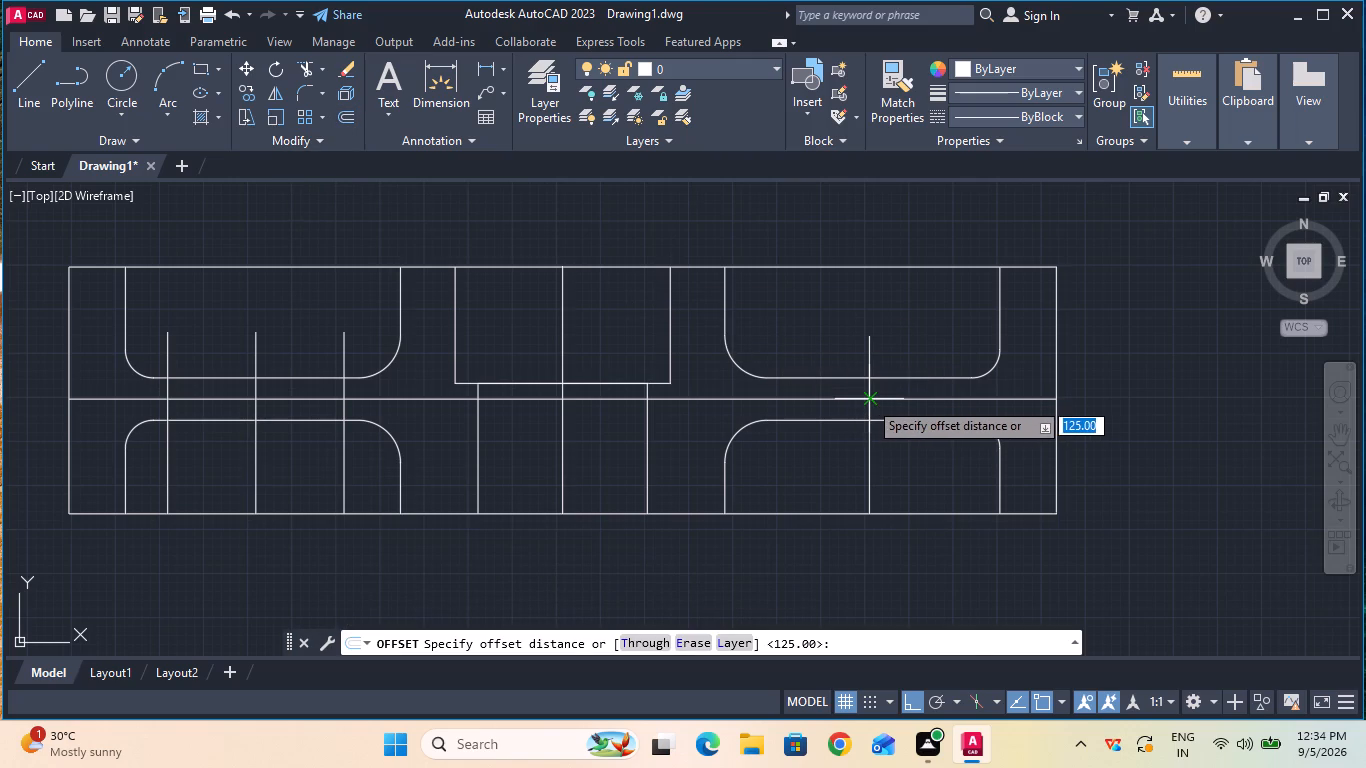
left_click(870, 400)
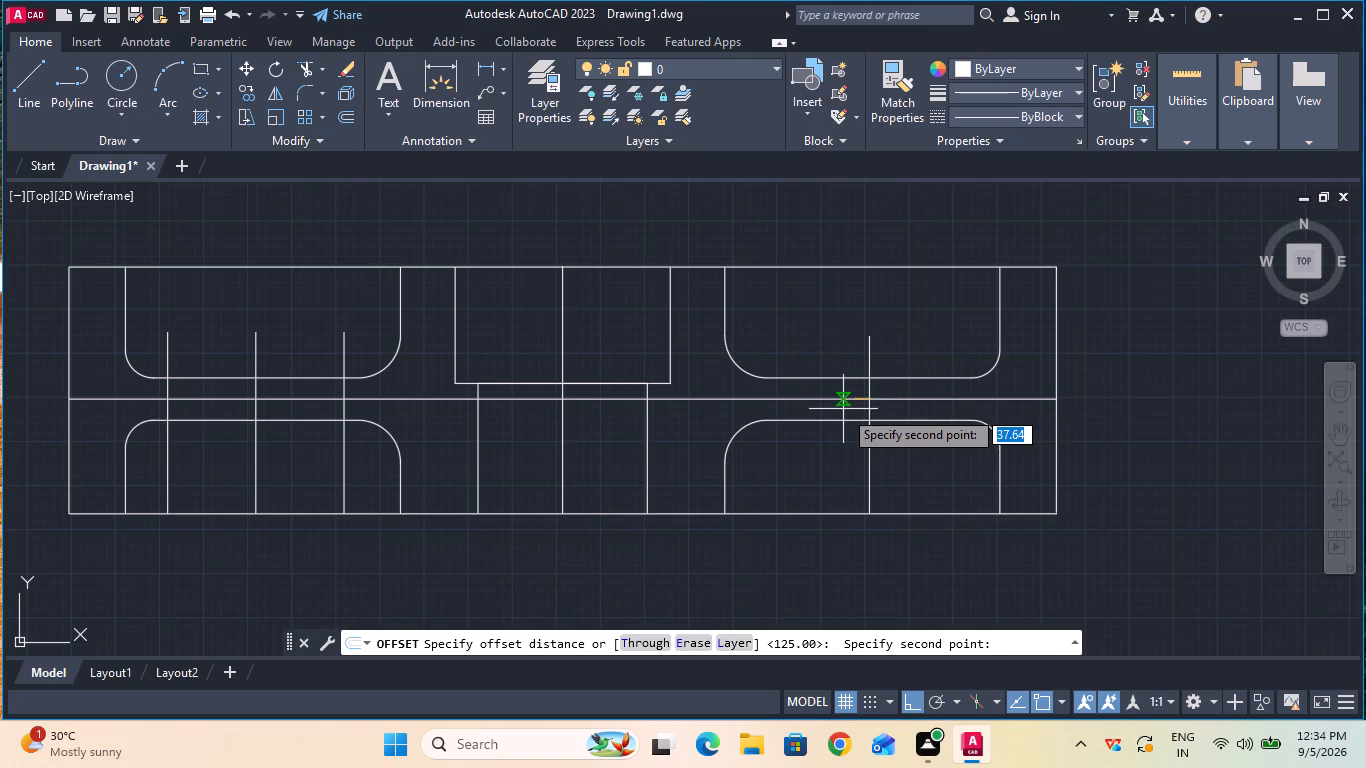
type("50")
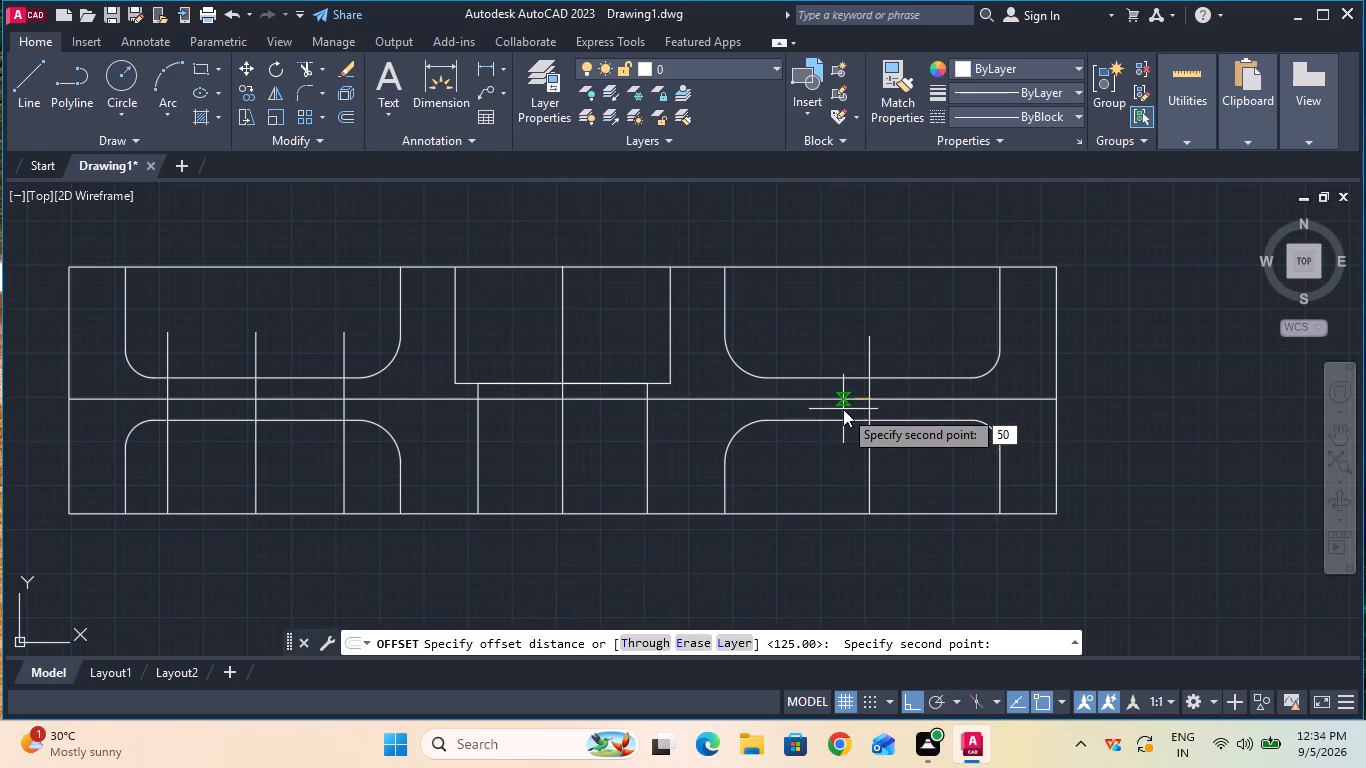
type(".00")
key("Return")
left_click(870, 409)
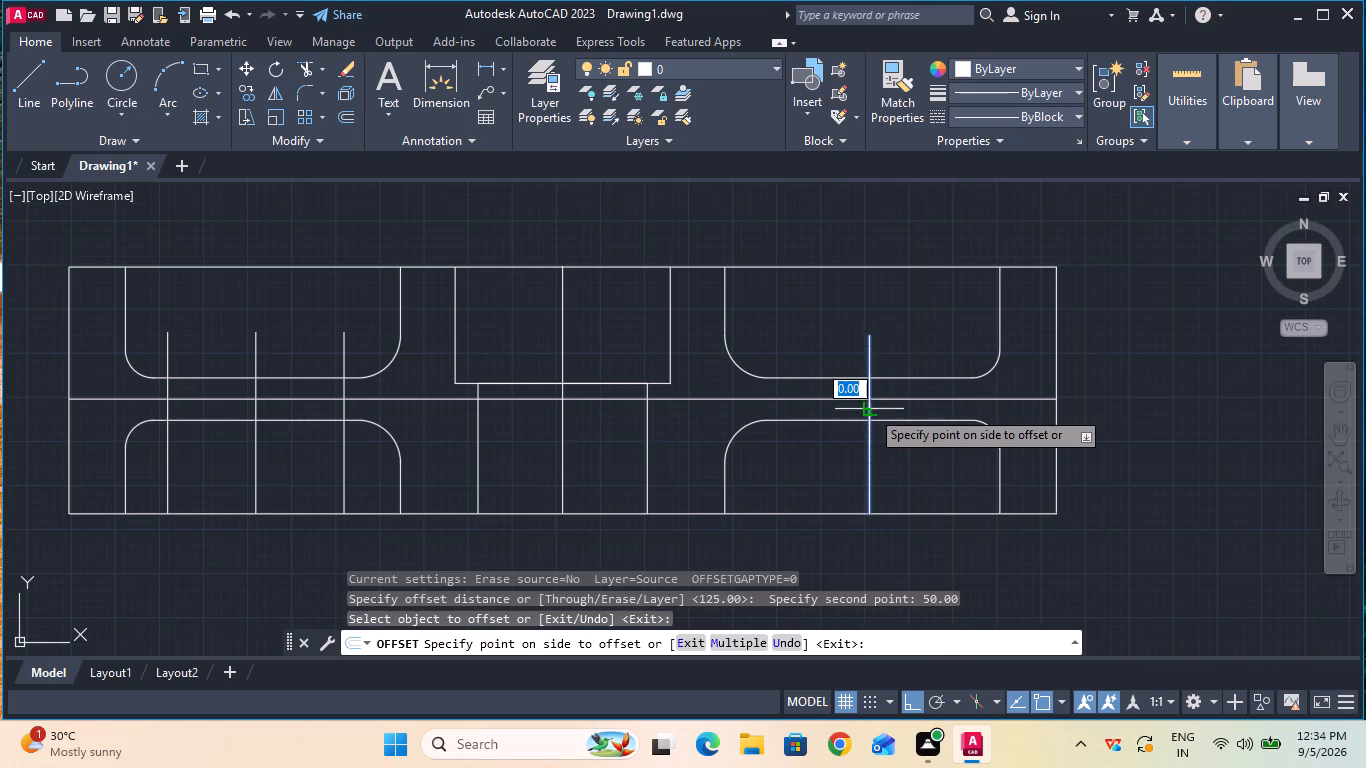
left_click(841, 413)
left_click(871, 411)
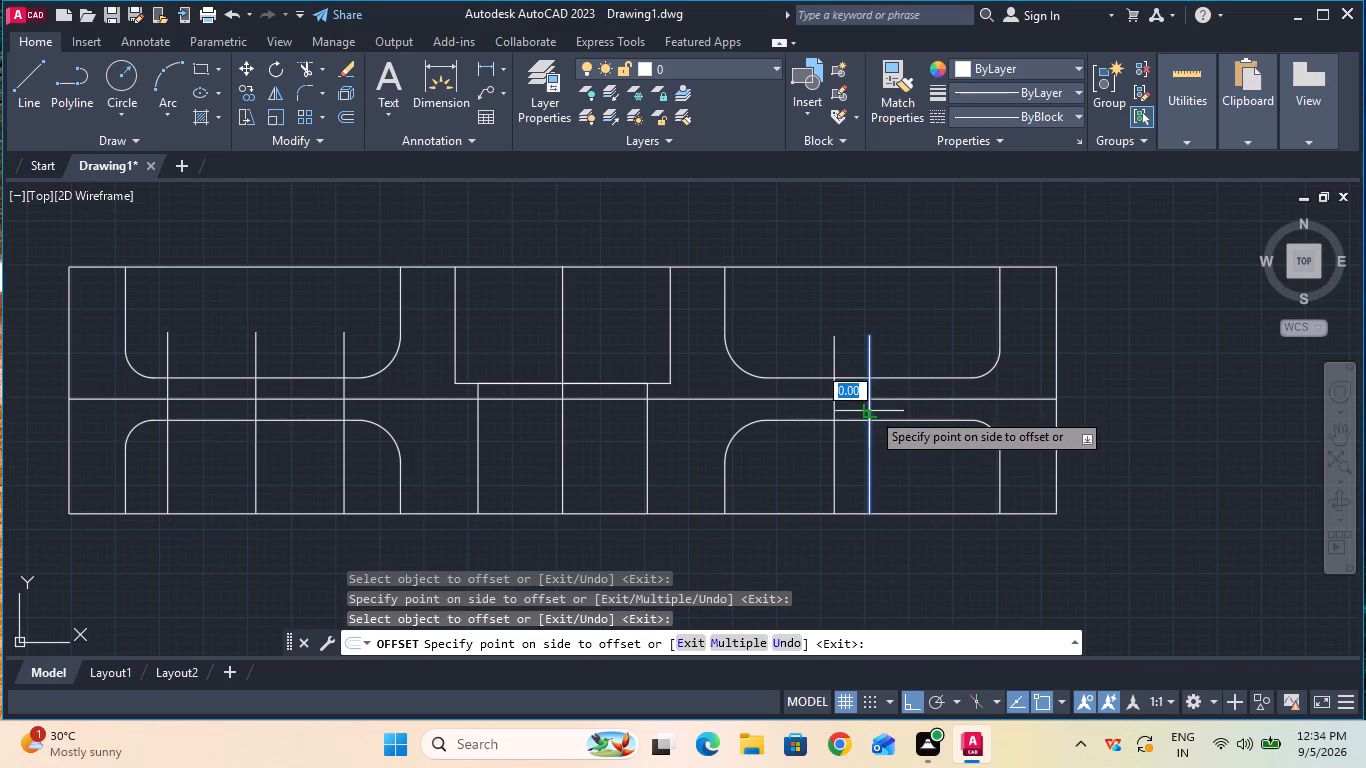
left_click(896, 411)
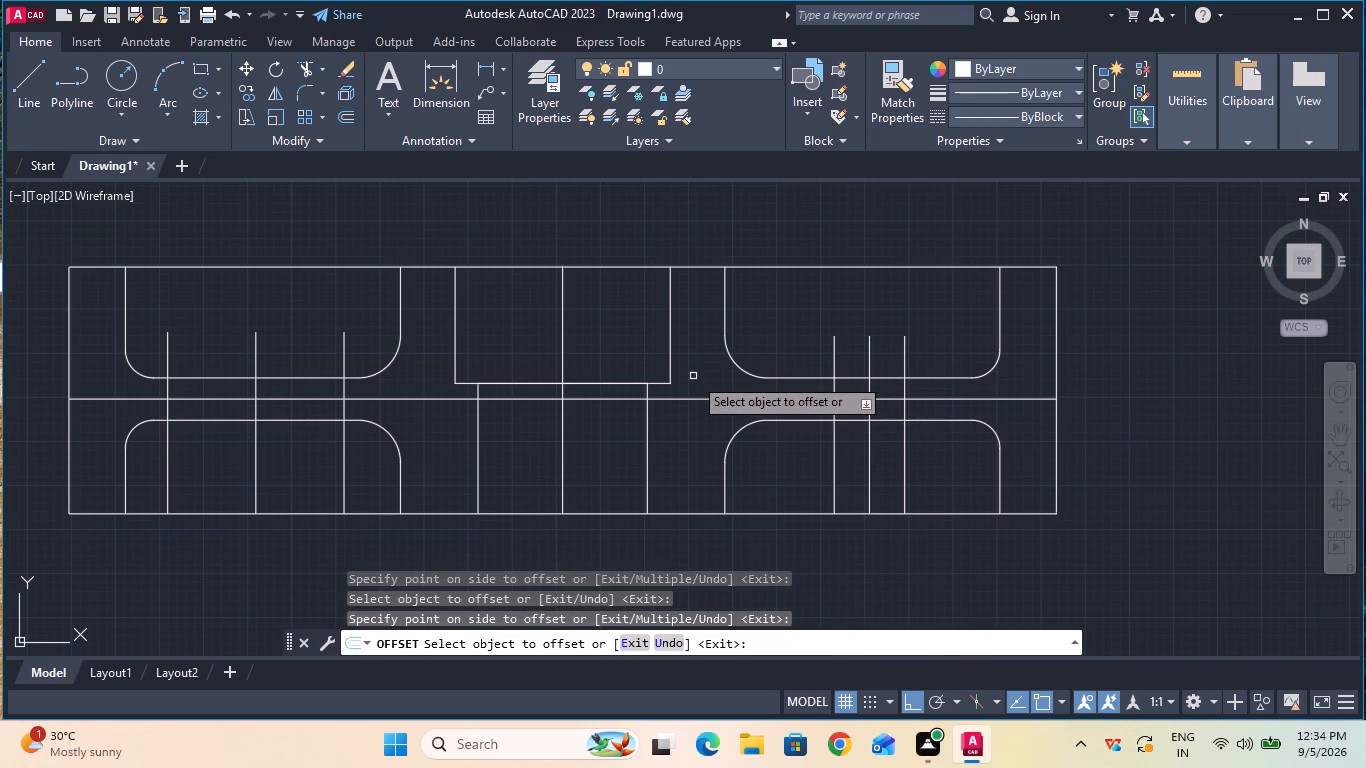
key("Escape")
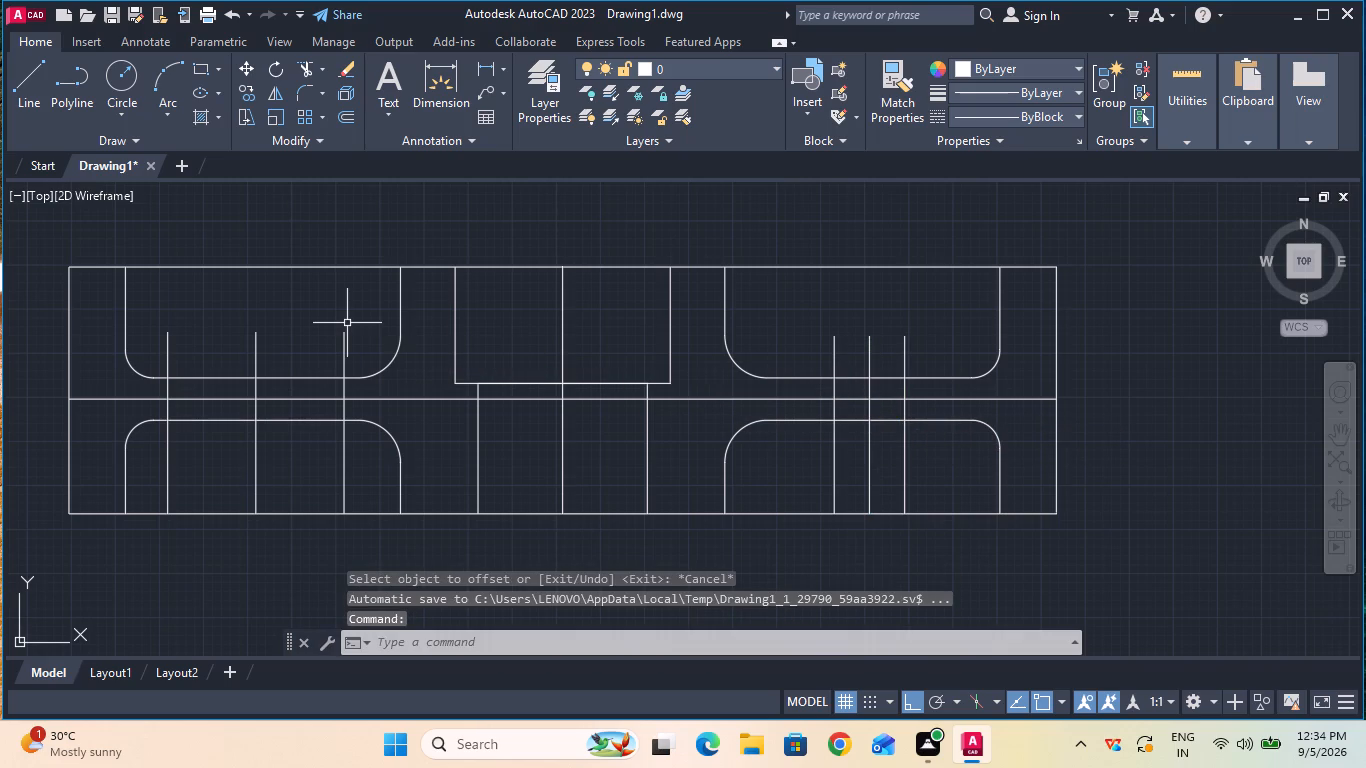
Trim the three left vertical lines above and below the band, keeping only the segments between the left rounded outlines.
left_click(305, 61)
left_click(169, 341)
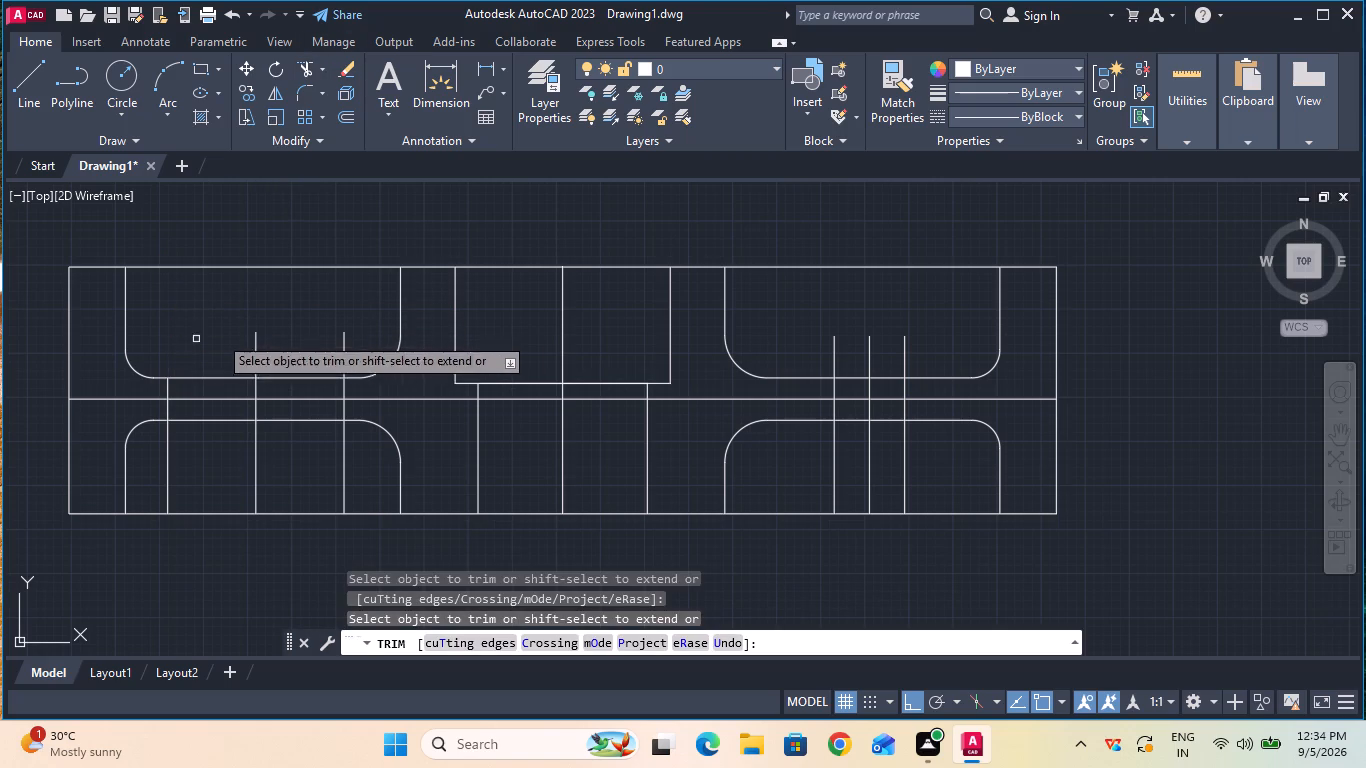
left_click(344, 348)
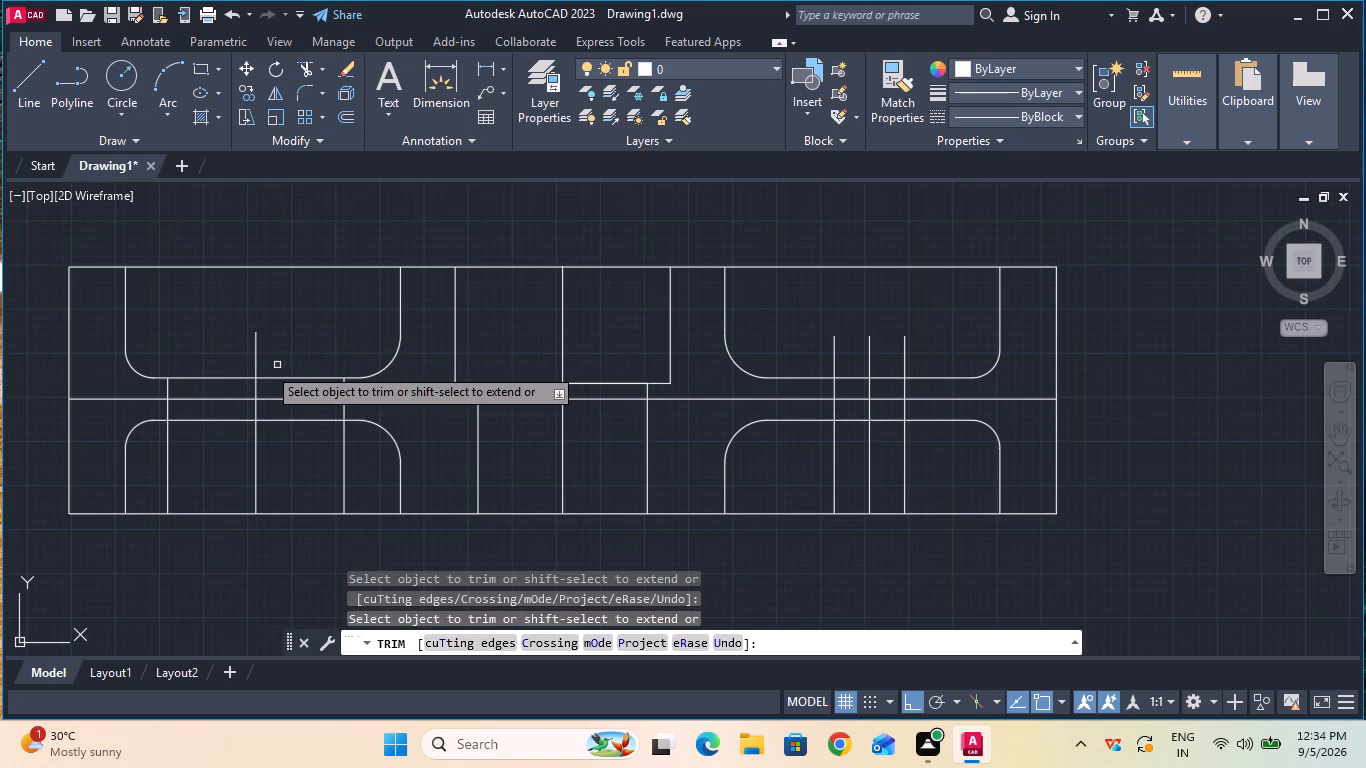
left_click(256, 357)
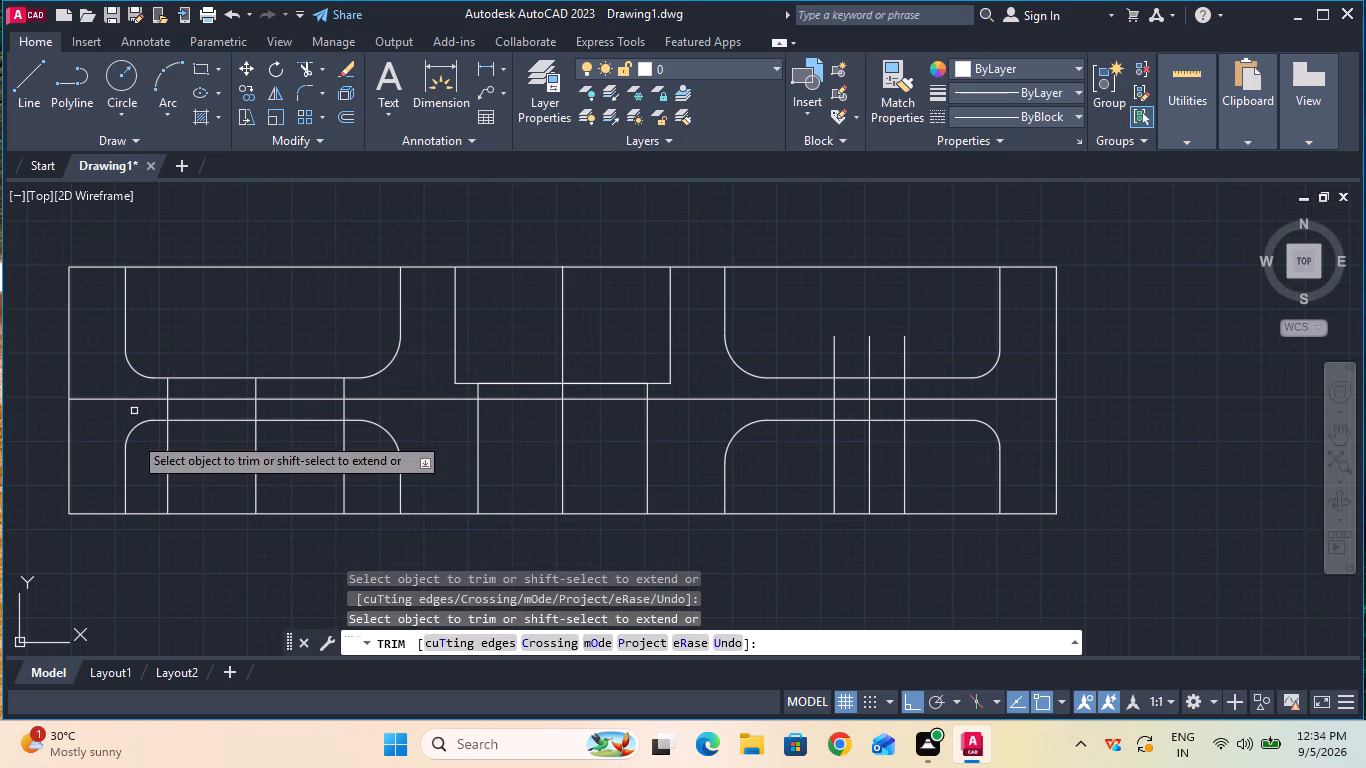
left_click(166, 456)
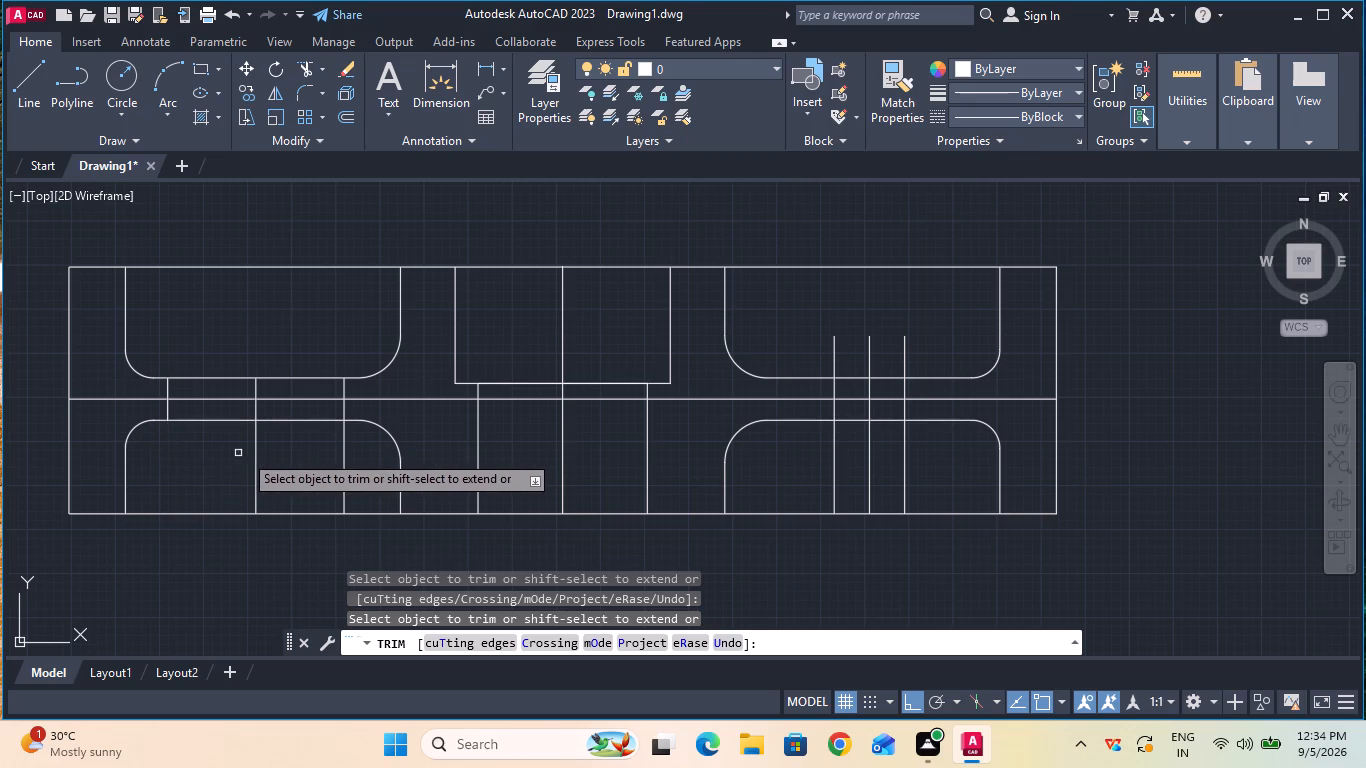
left_click(256, 452)
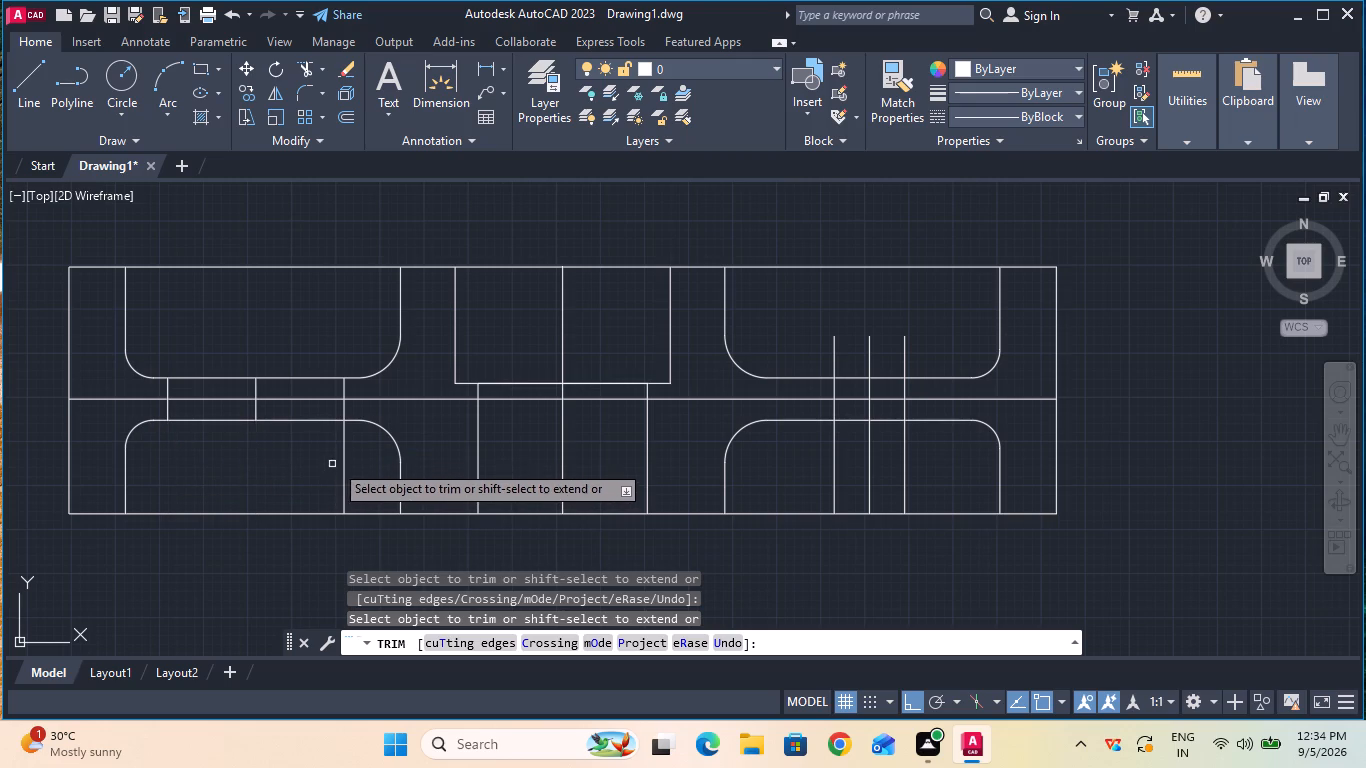
left_click(344, 461)
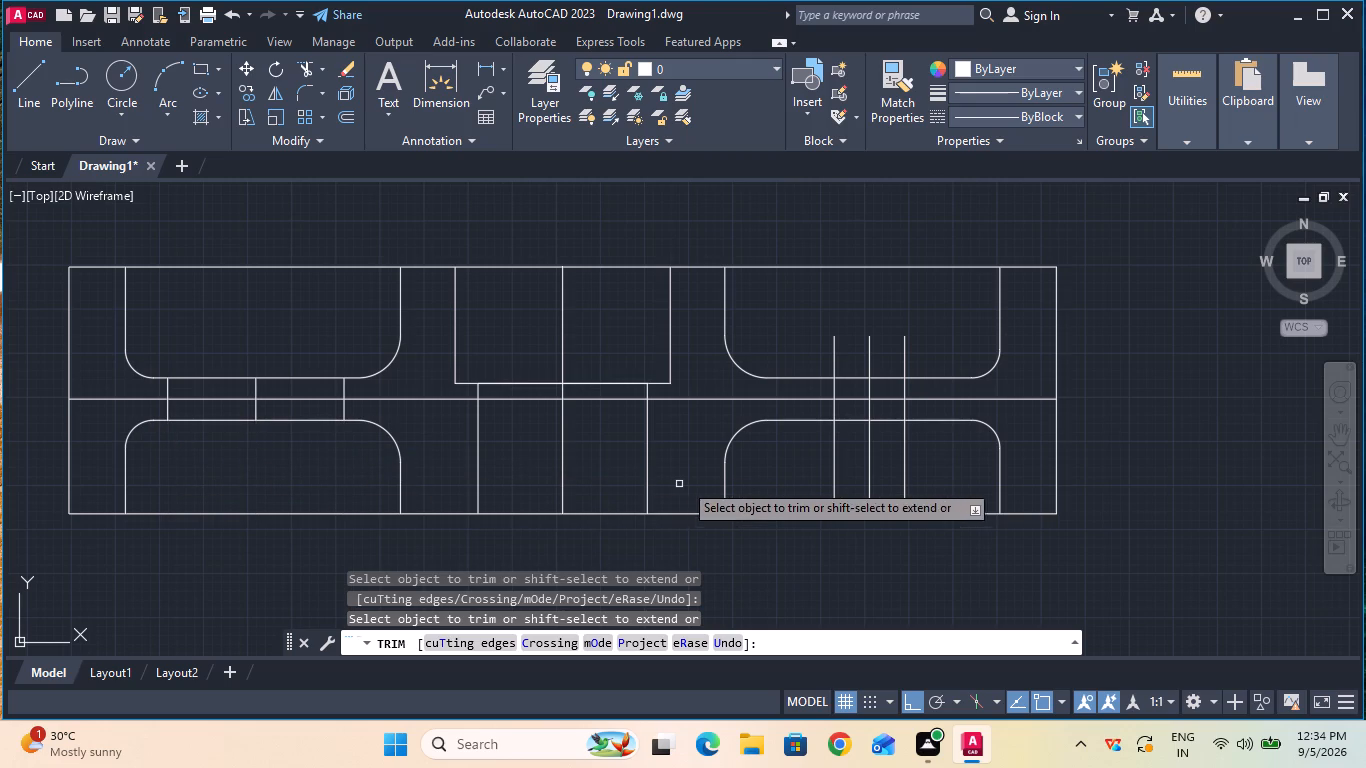
Trim the three right vertical lines below and above the band, keeping only the segments between the right rounded outlines.
left_click(834, 457)
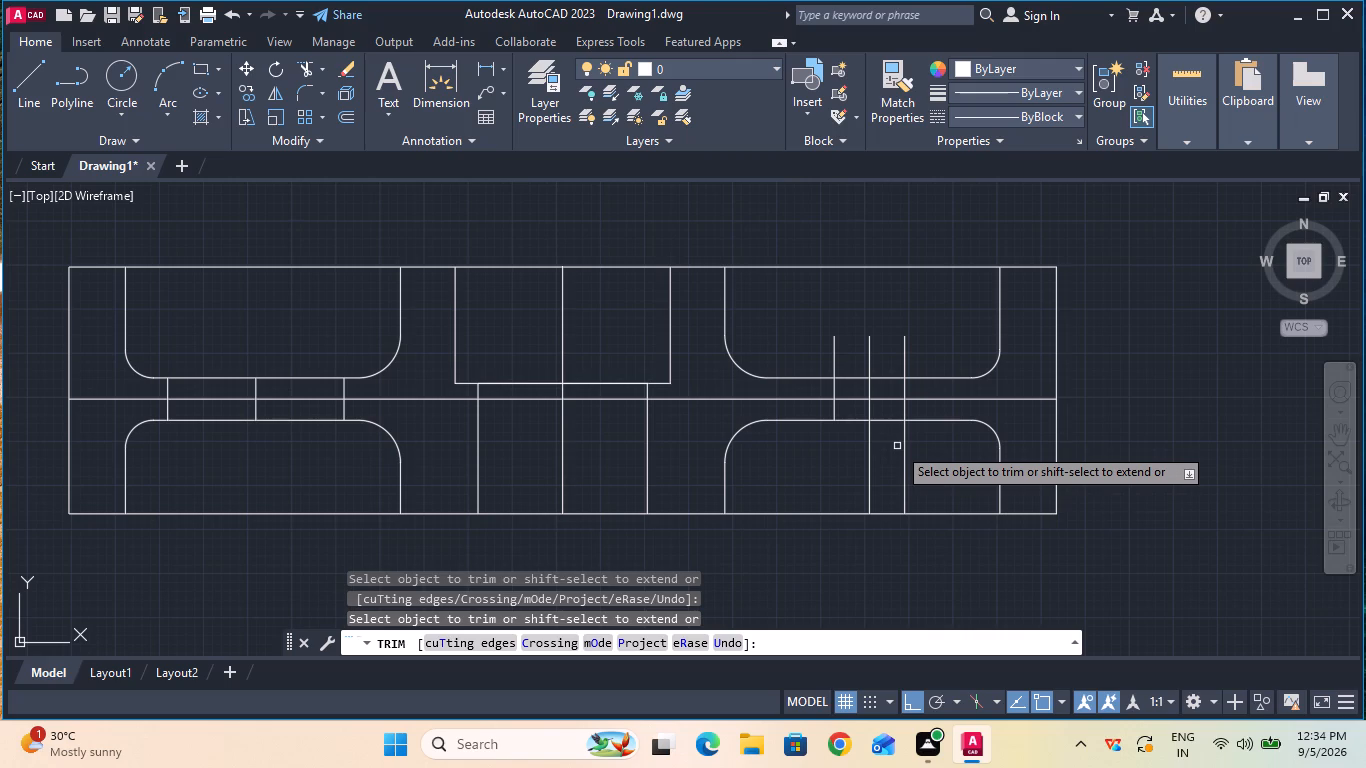
left_click(906, 445)
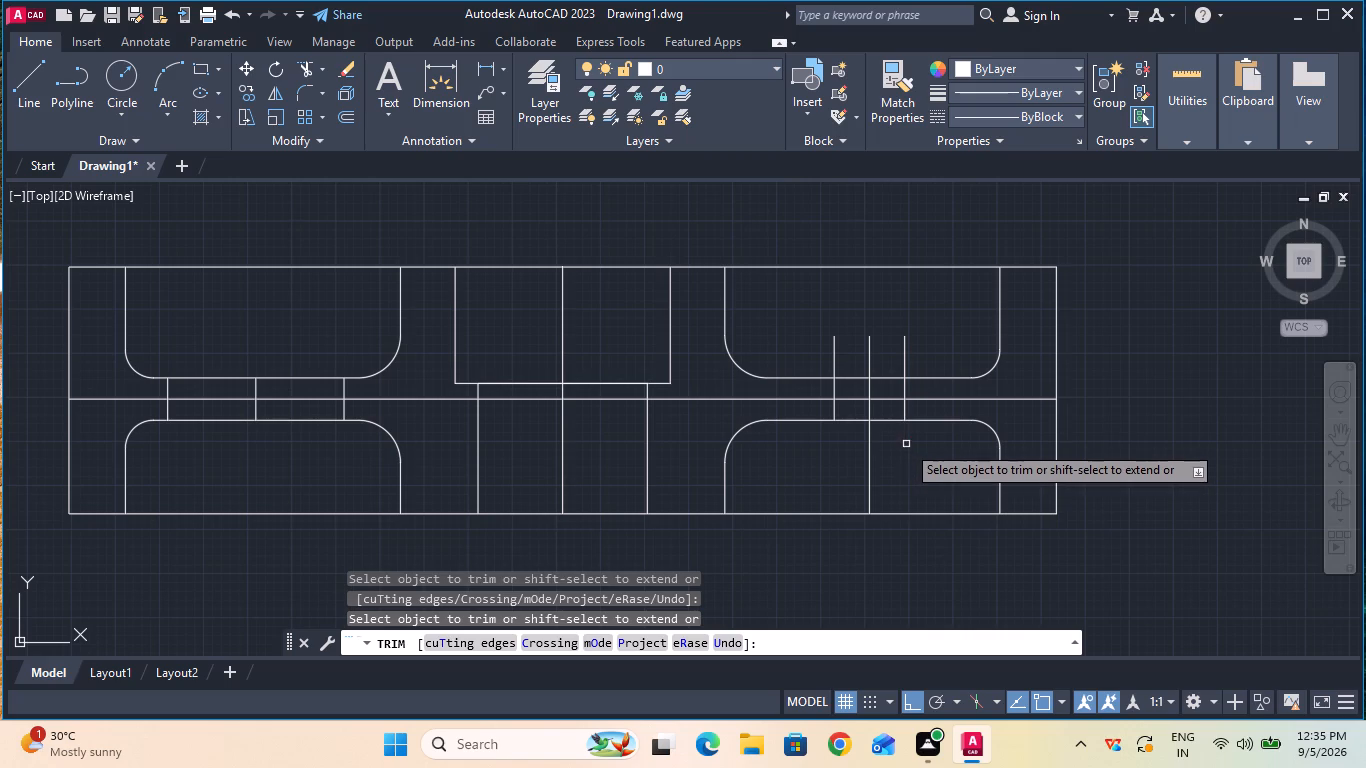
left_click(870, 453)
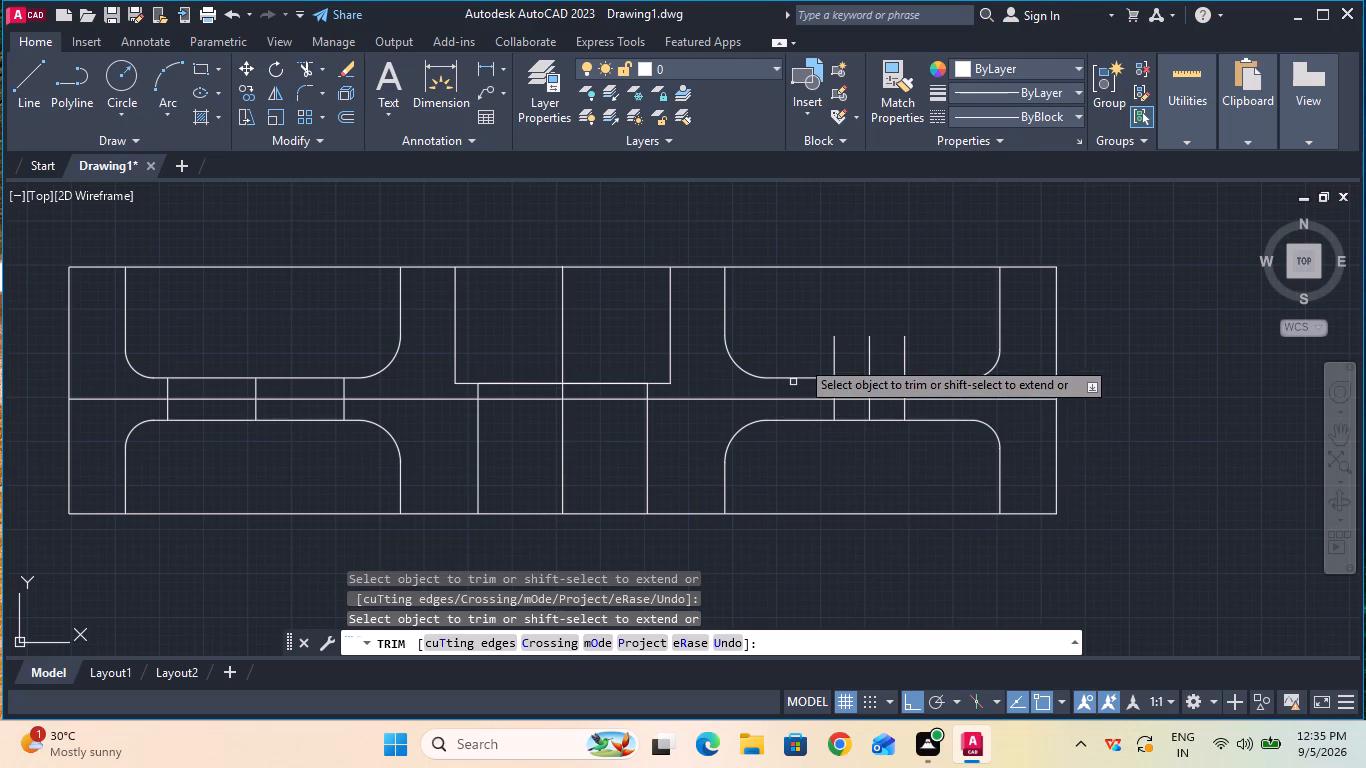
left_click(833, 351)
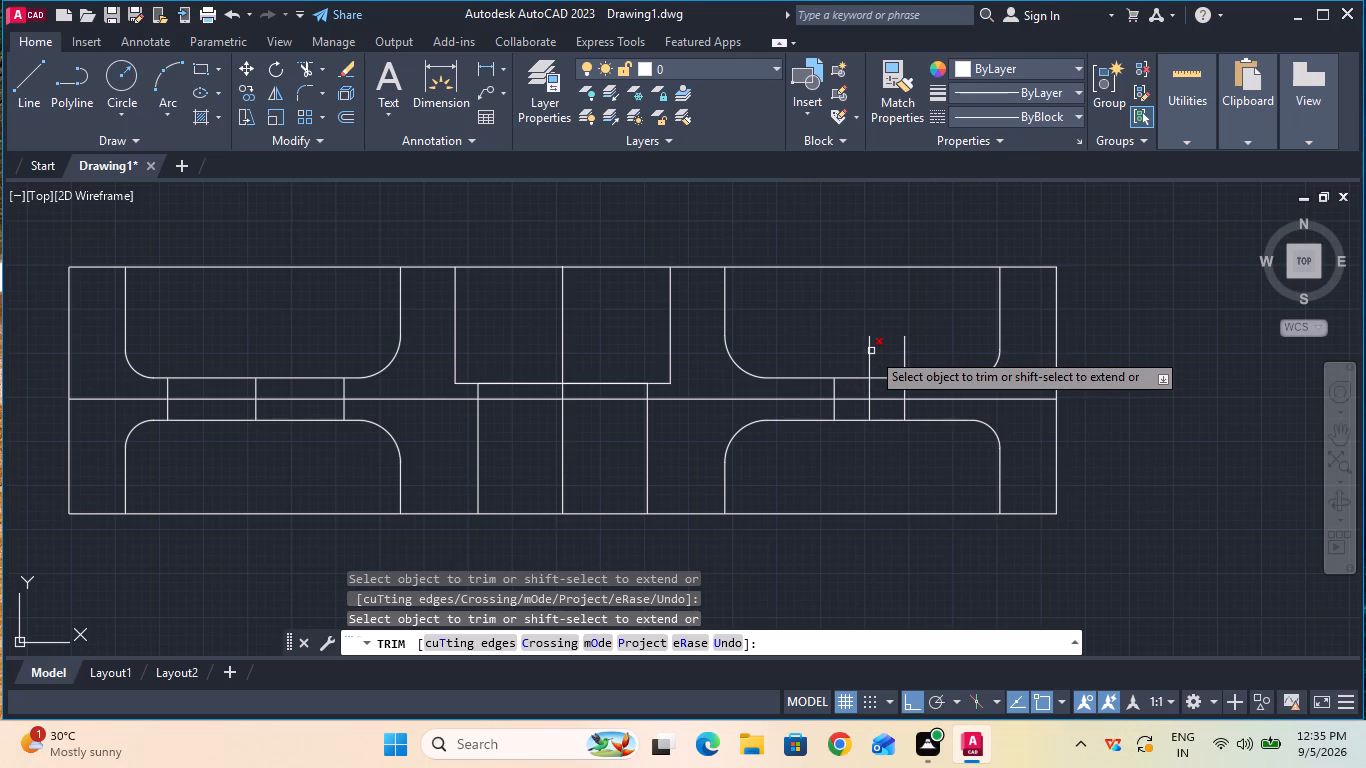
left_click(871, 351)
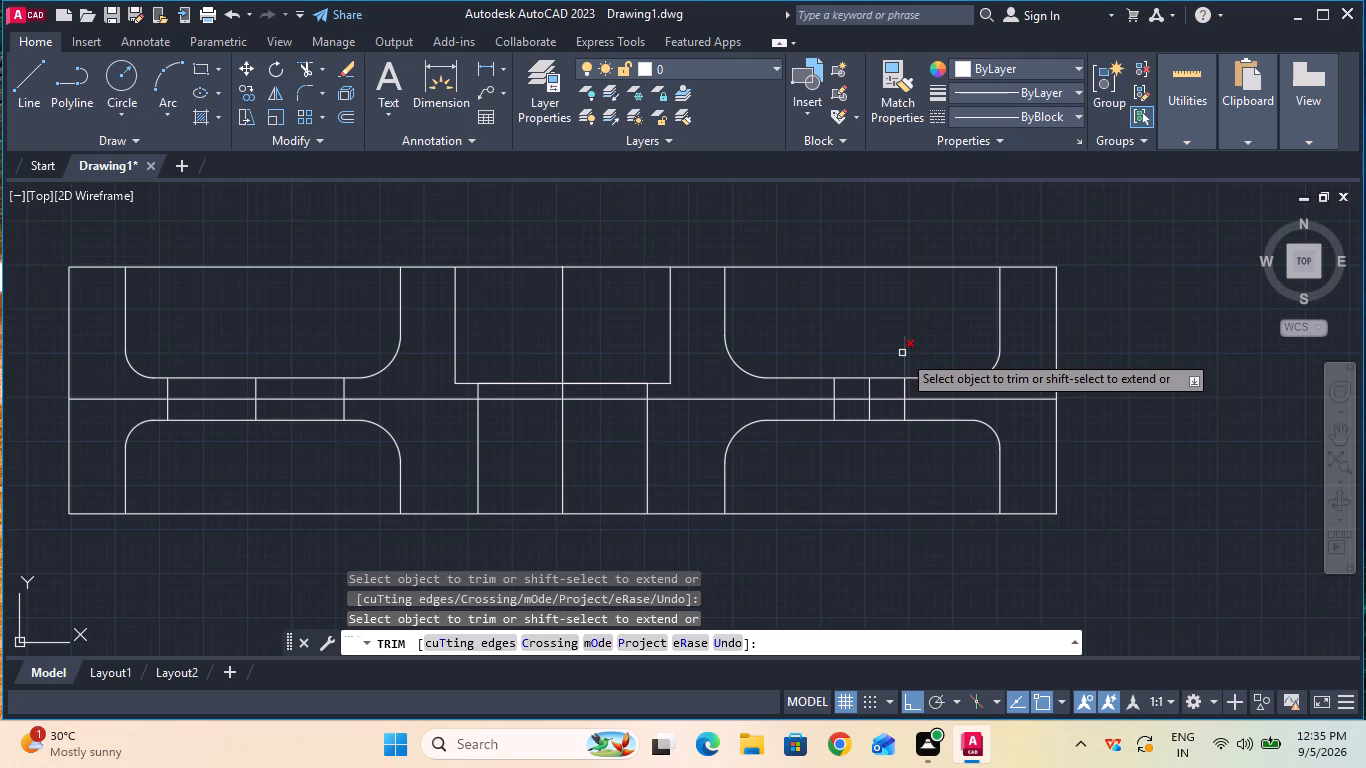
left_click(902, 353)
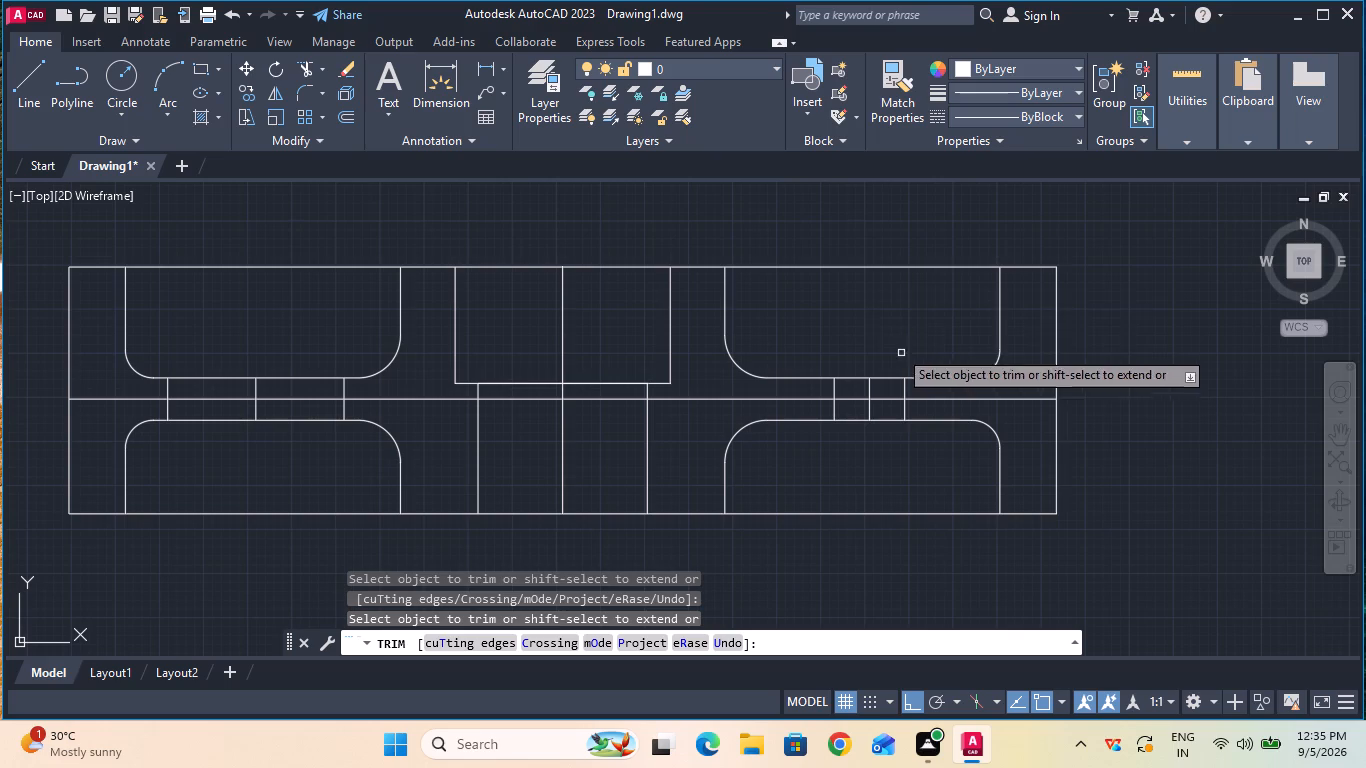
key("Escape")
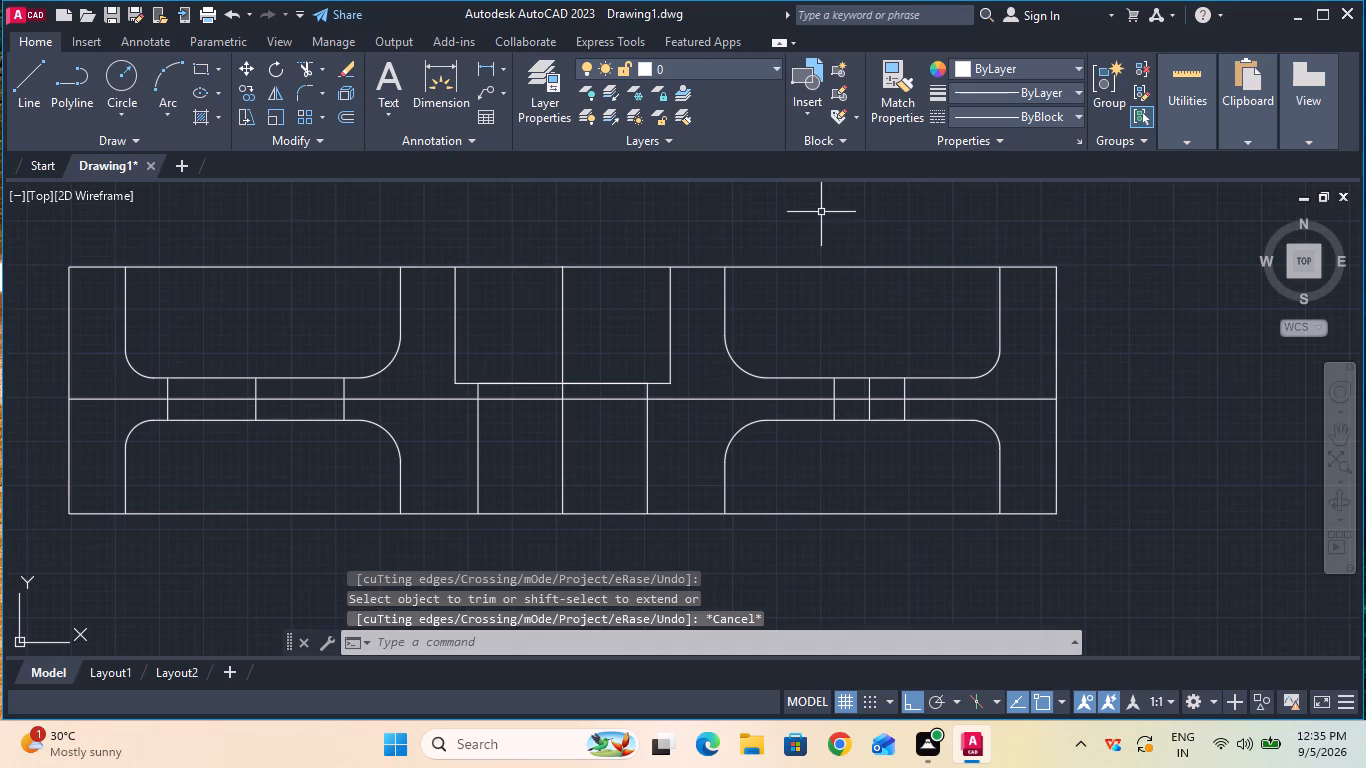
Change the linetype of the leftmost short vertical line between the left rounded outlines to ByBlock.
left_click(165, 392)
type("pr")
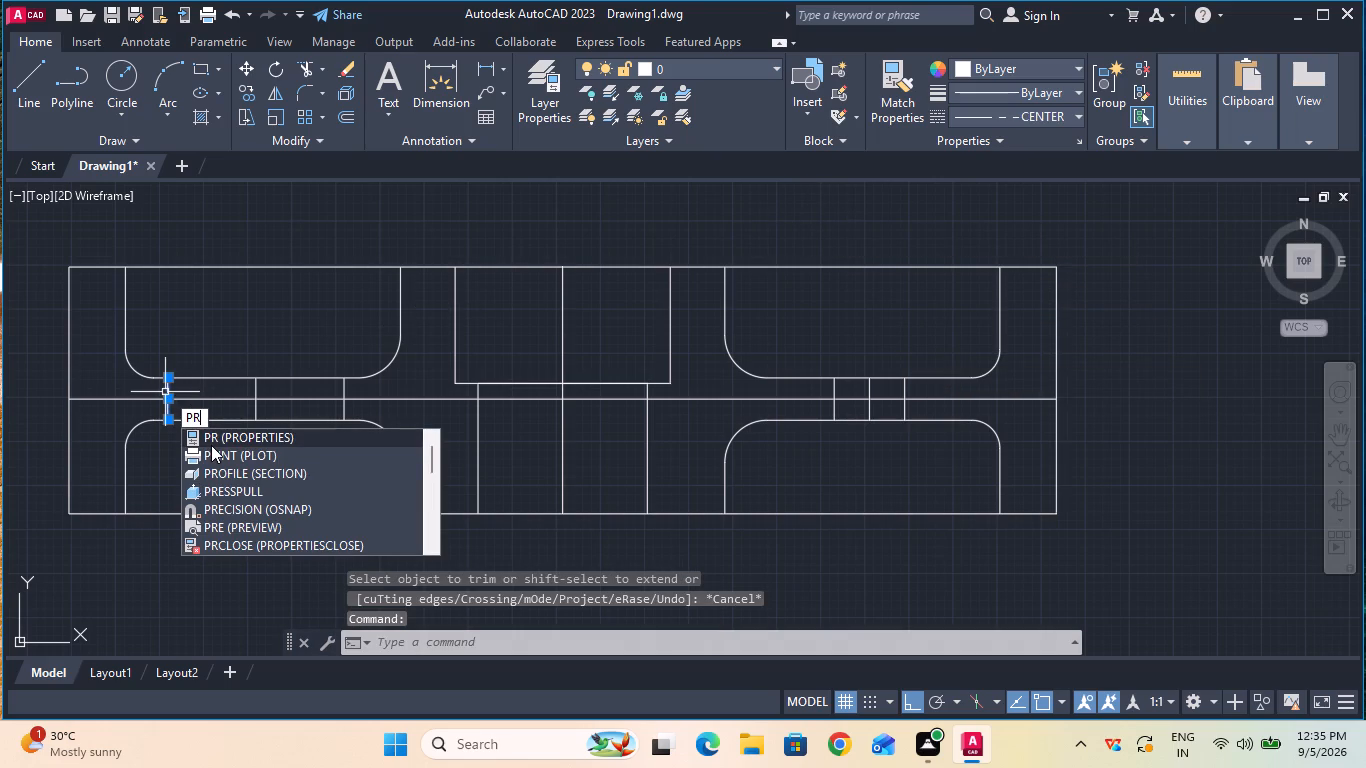
left_click(212, 438)
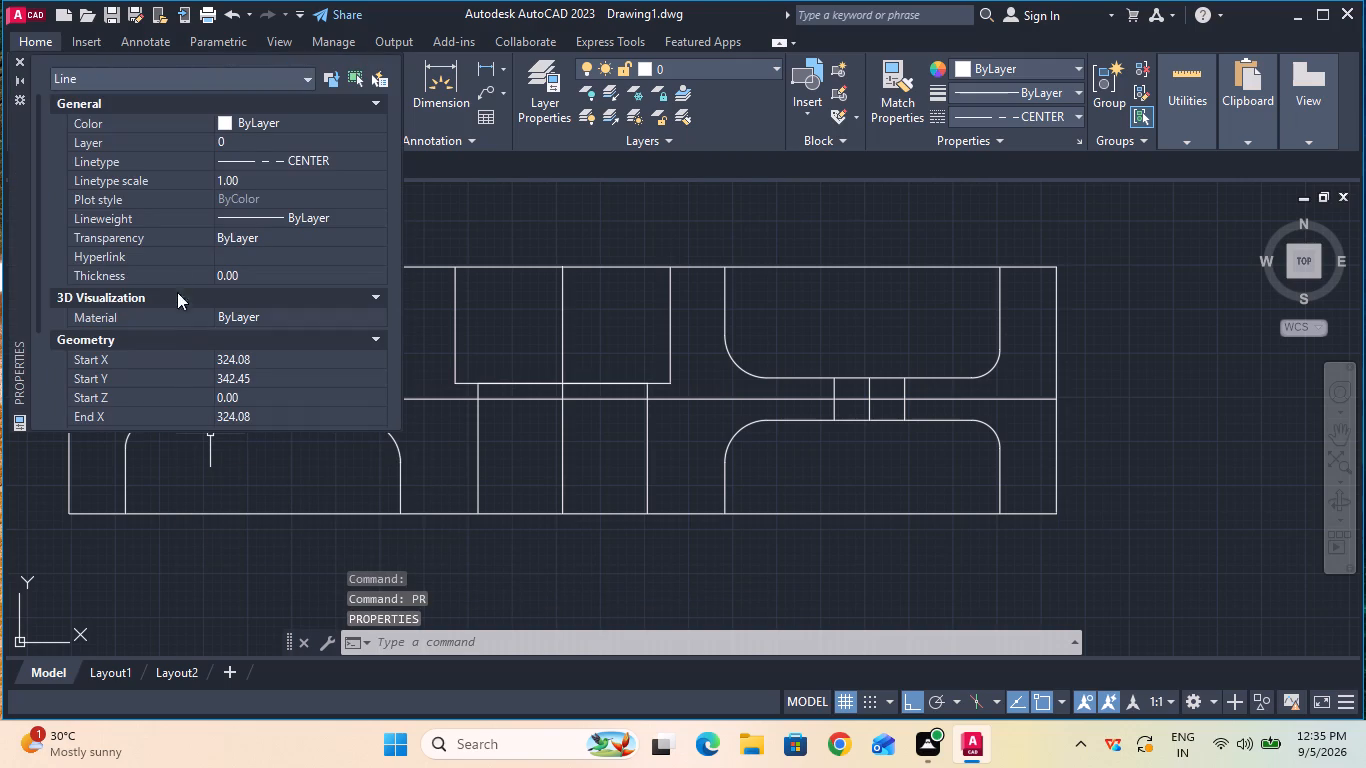
left_click(291, 163)
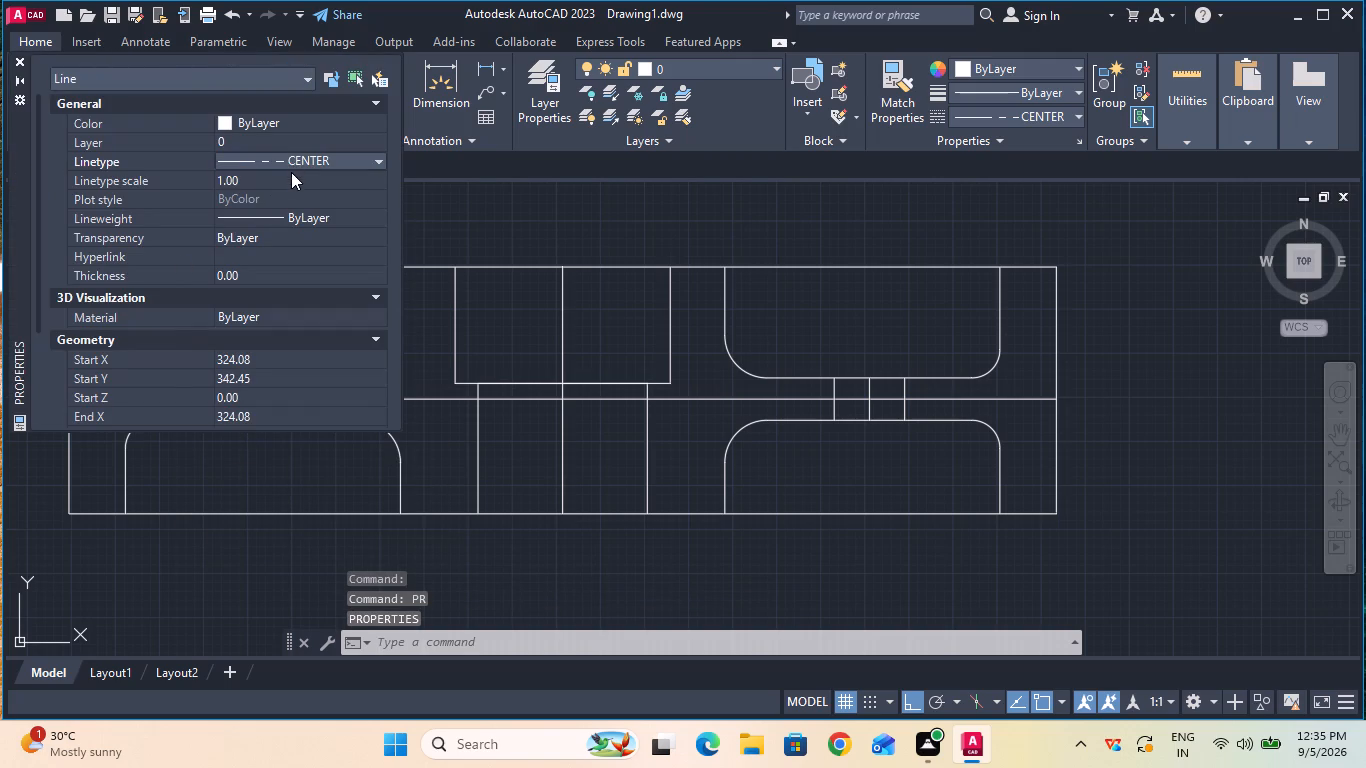
left_click(312, 155)
left_click(308, 195)
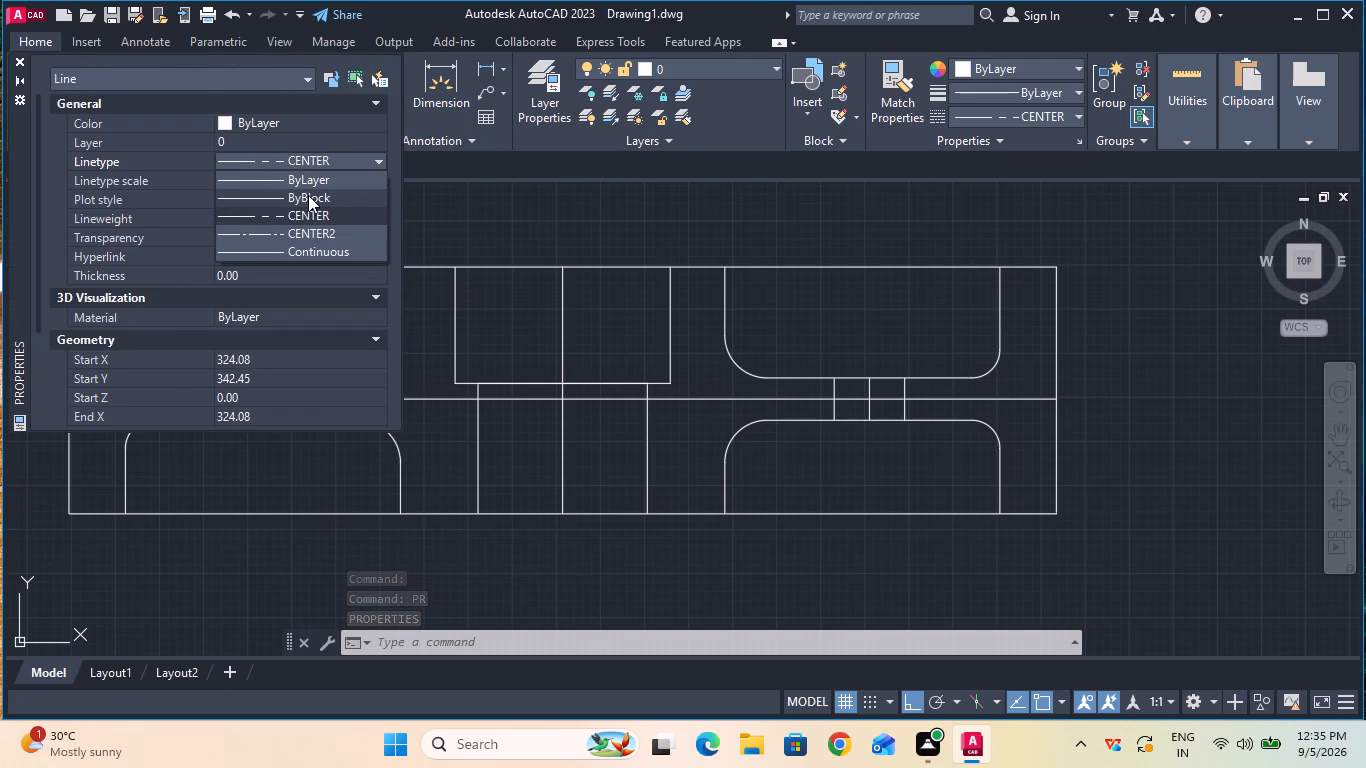
left_click(22, 60)
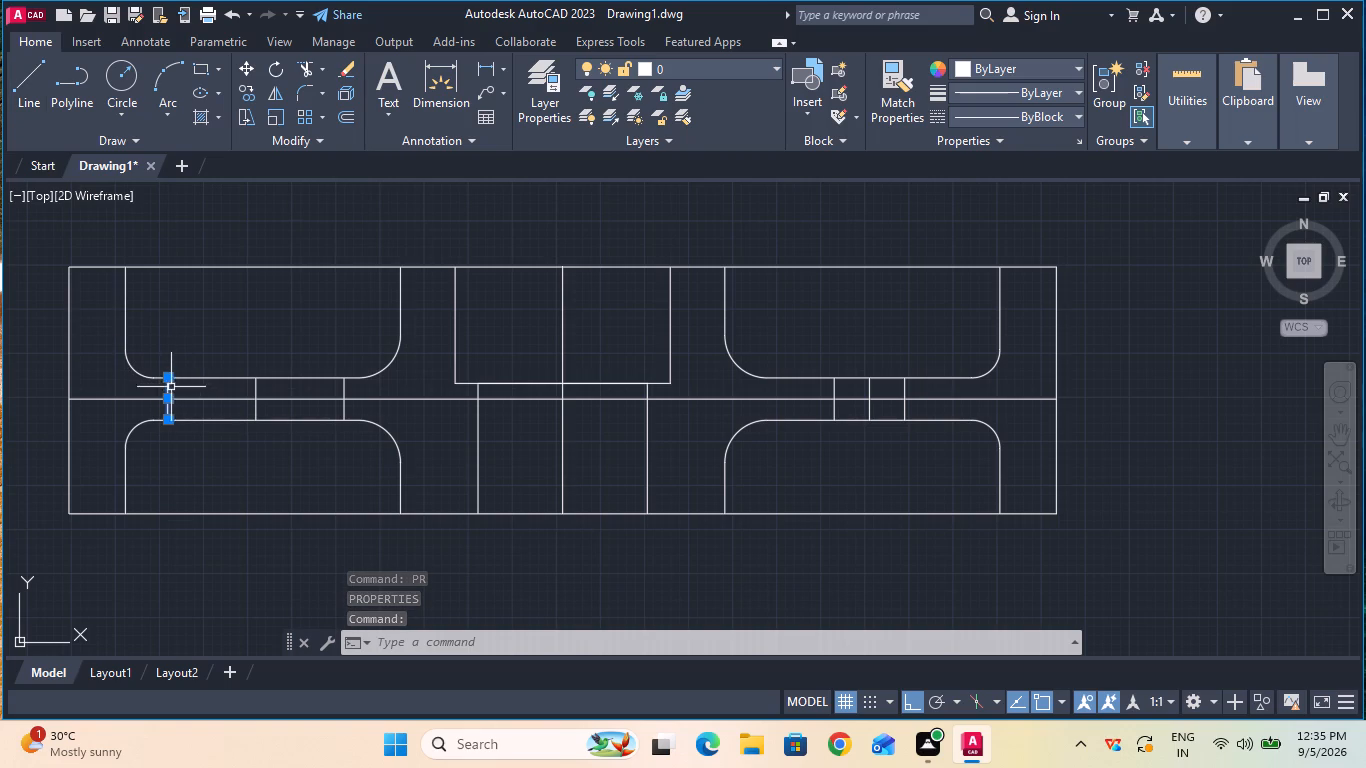
Change the linetype of the rightmost short vertical line between the left rounded outlines to ByBlock.
left_click(342, 395)
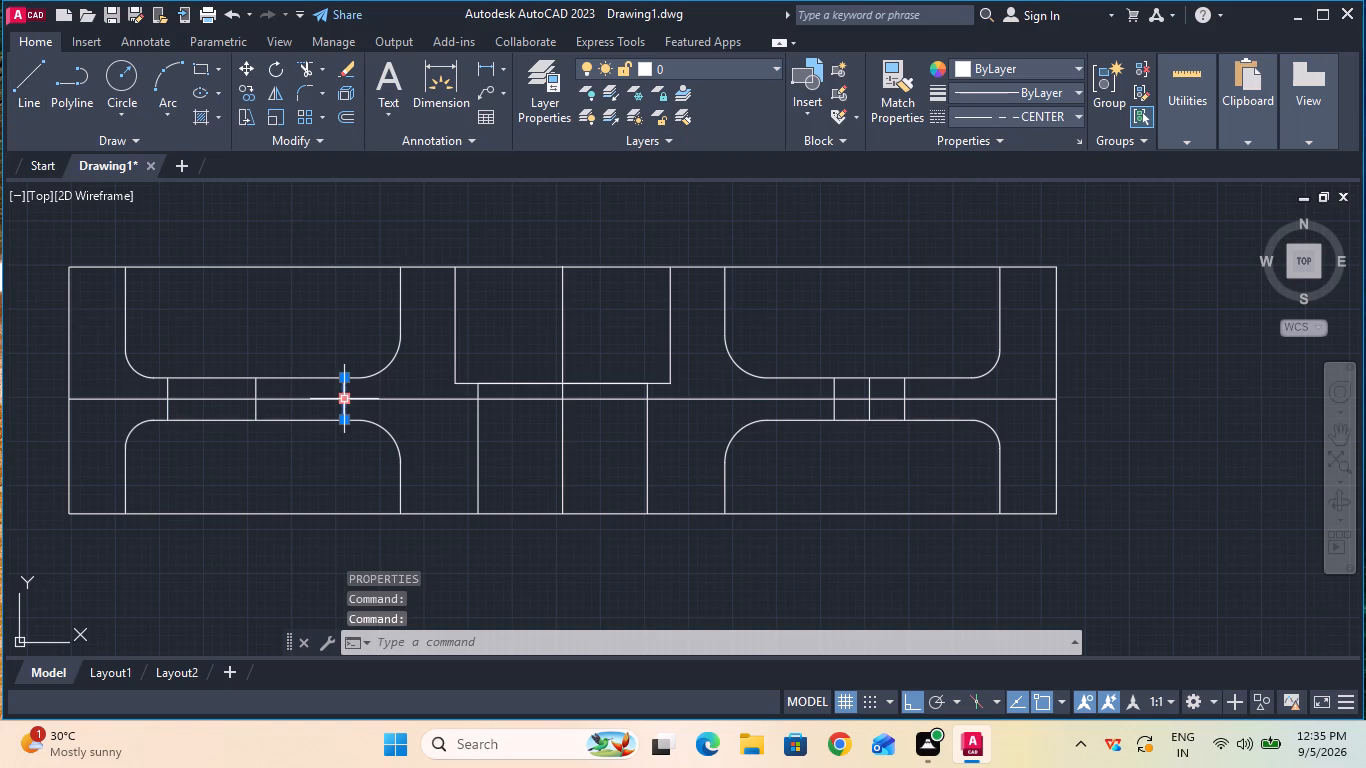
type("pr")
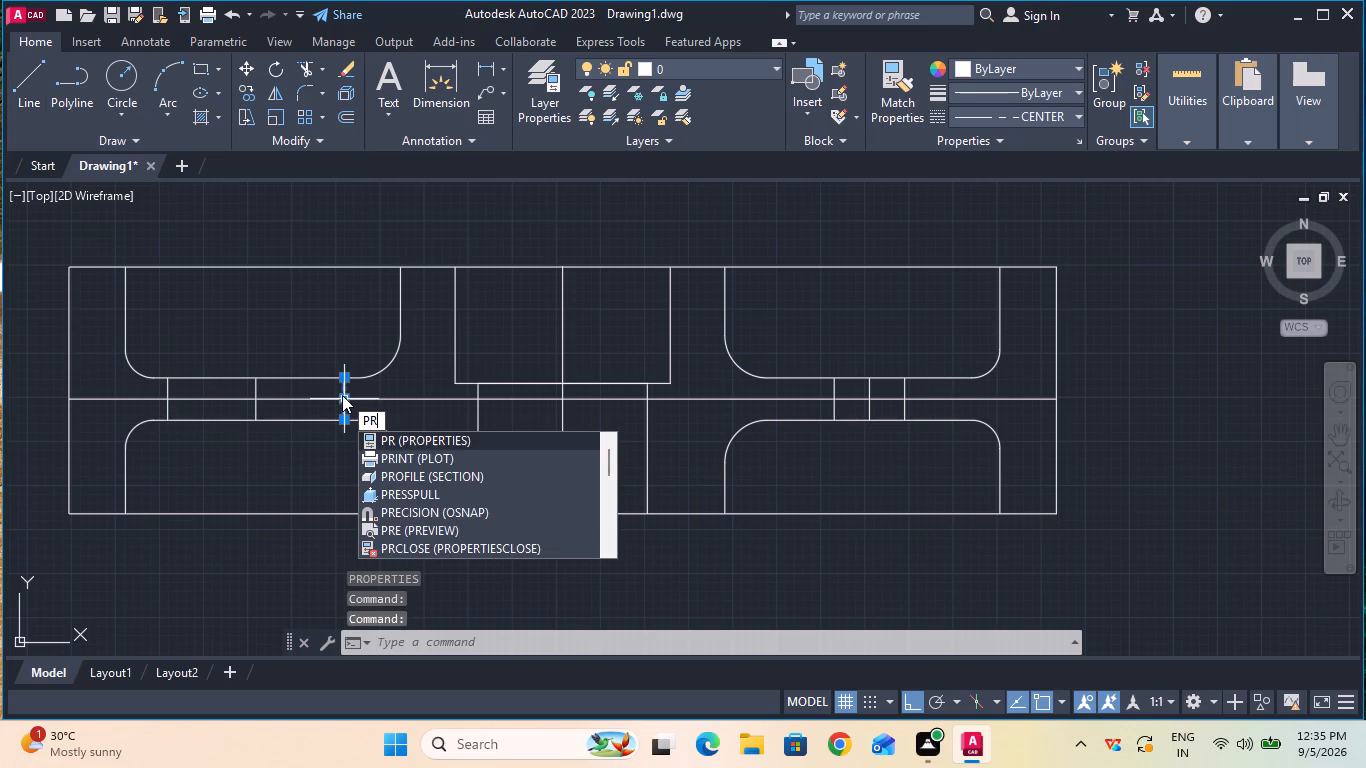
left_click(402, 440)
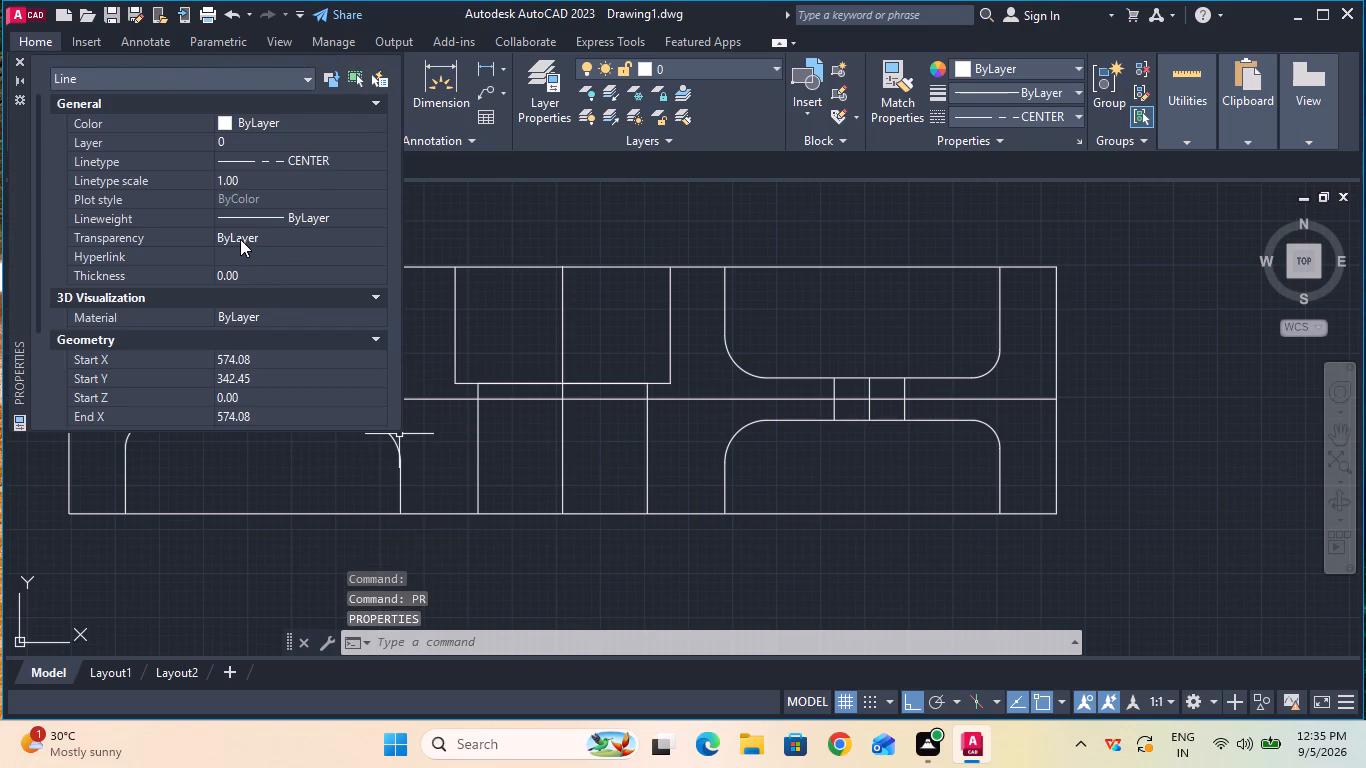
left_click(310, 160)
left_click(310, 161)
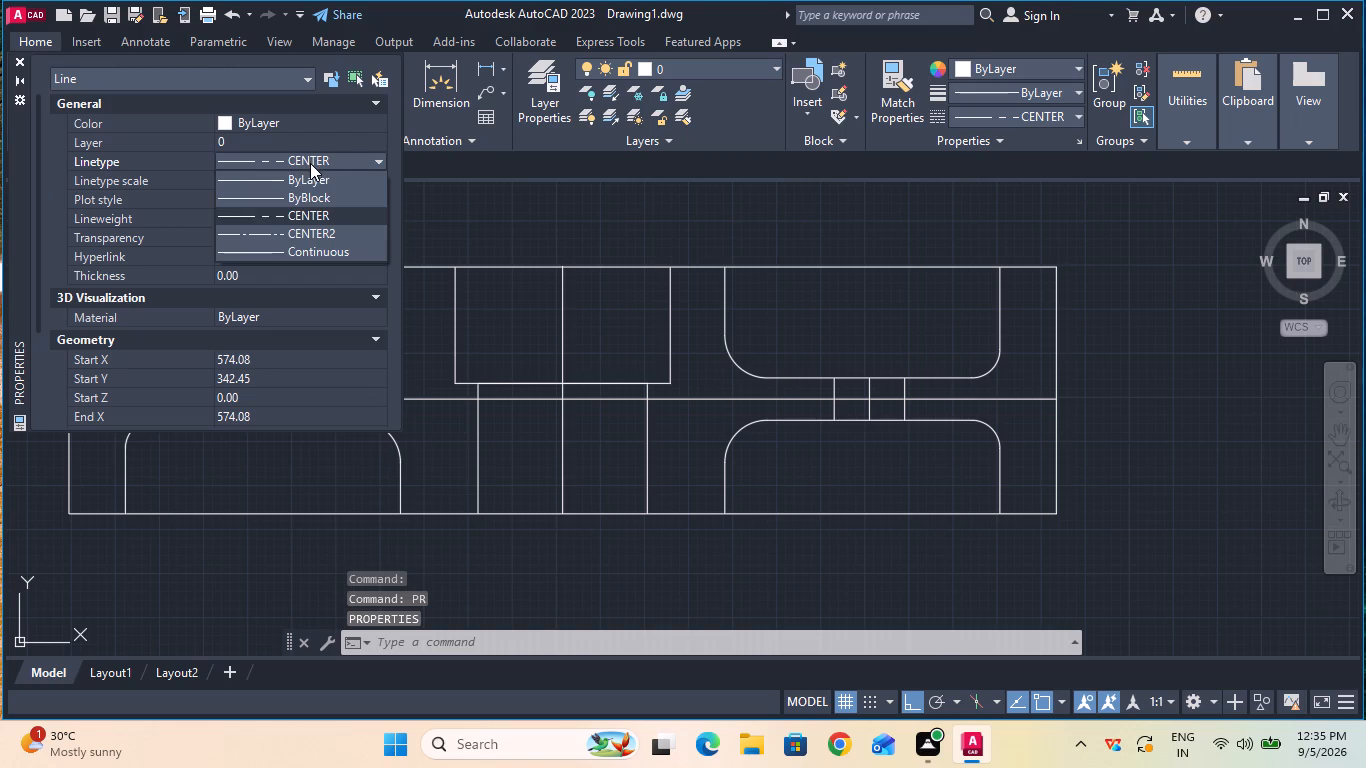
left_click(312, 189)
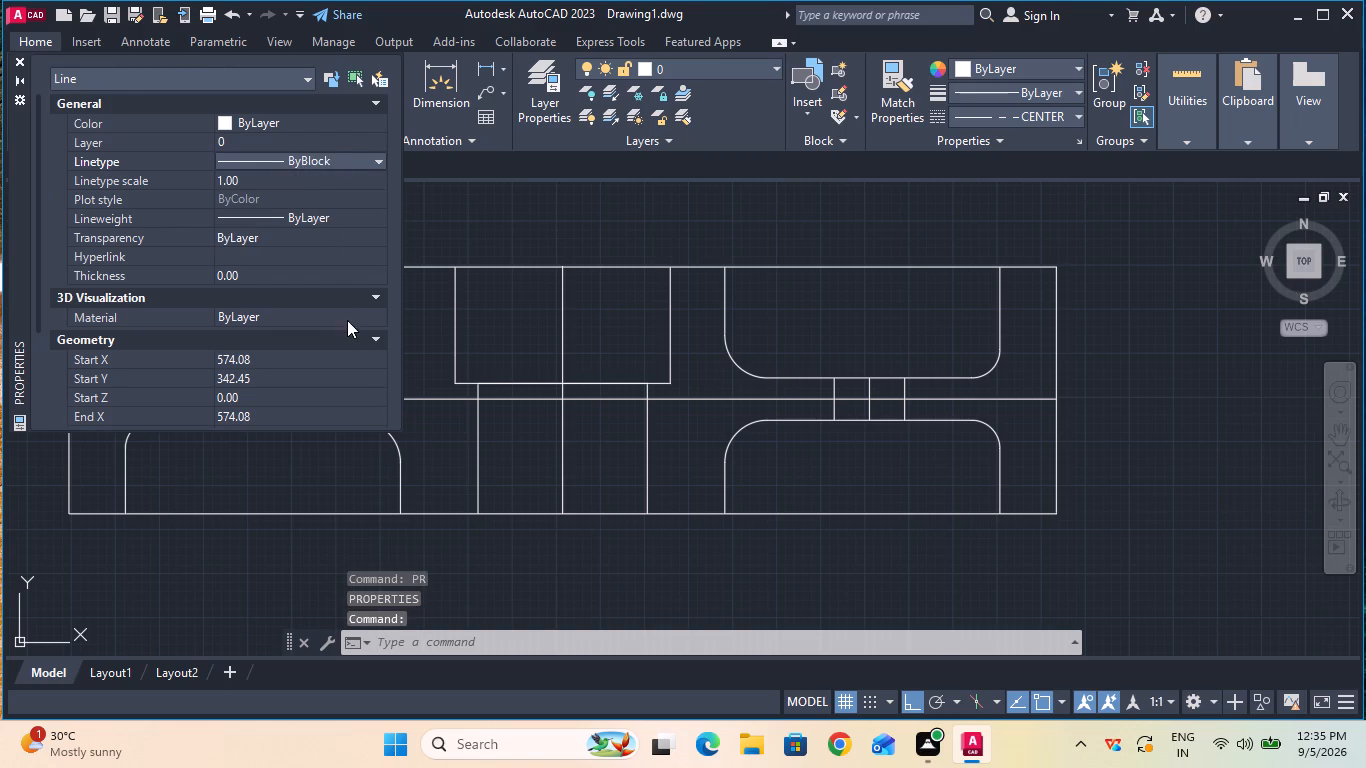
left_click(18, 56)
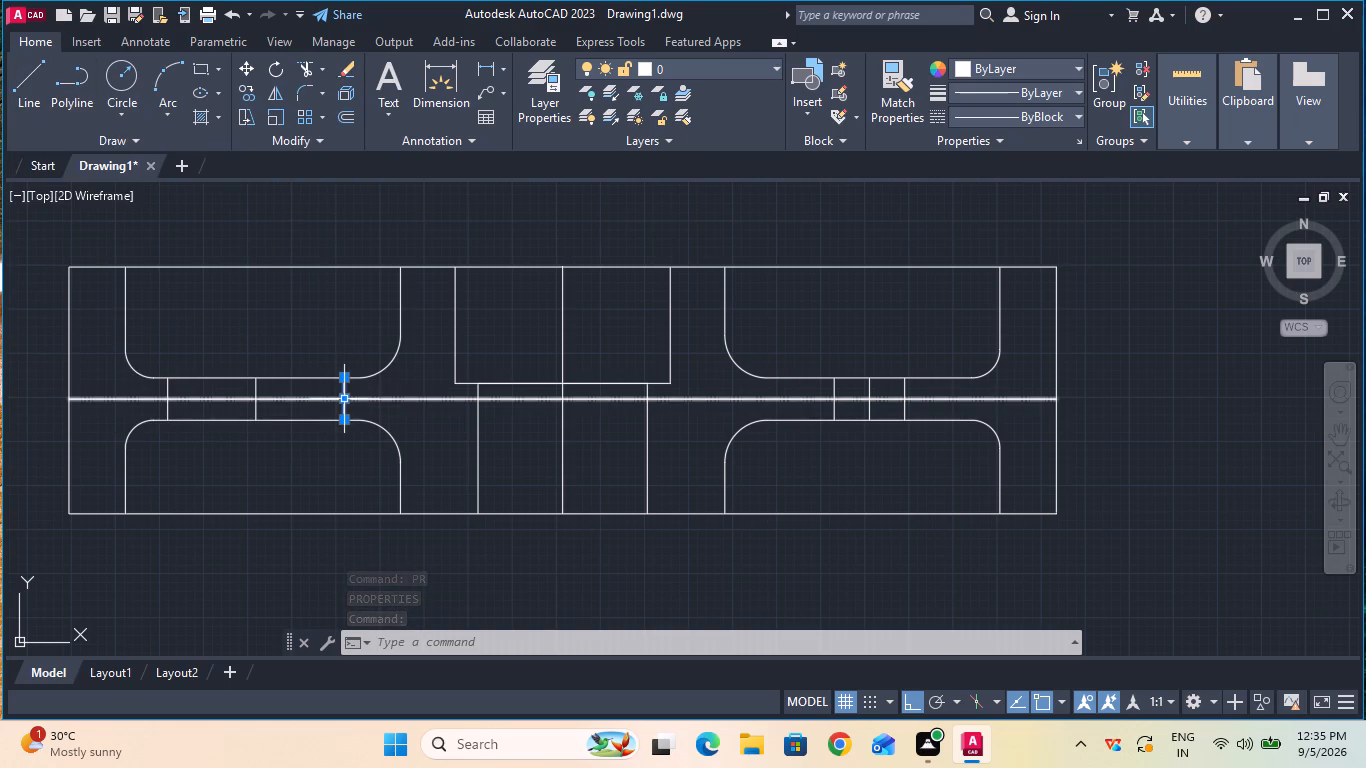
Change the linetype of the leftmost short vertical line between the right rounded outlines to ByBlock.
left_click(834, 410)
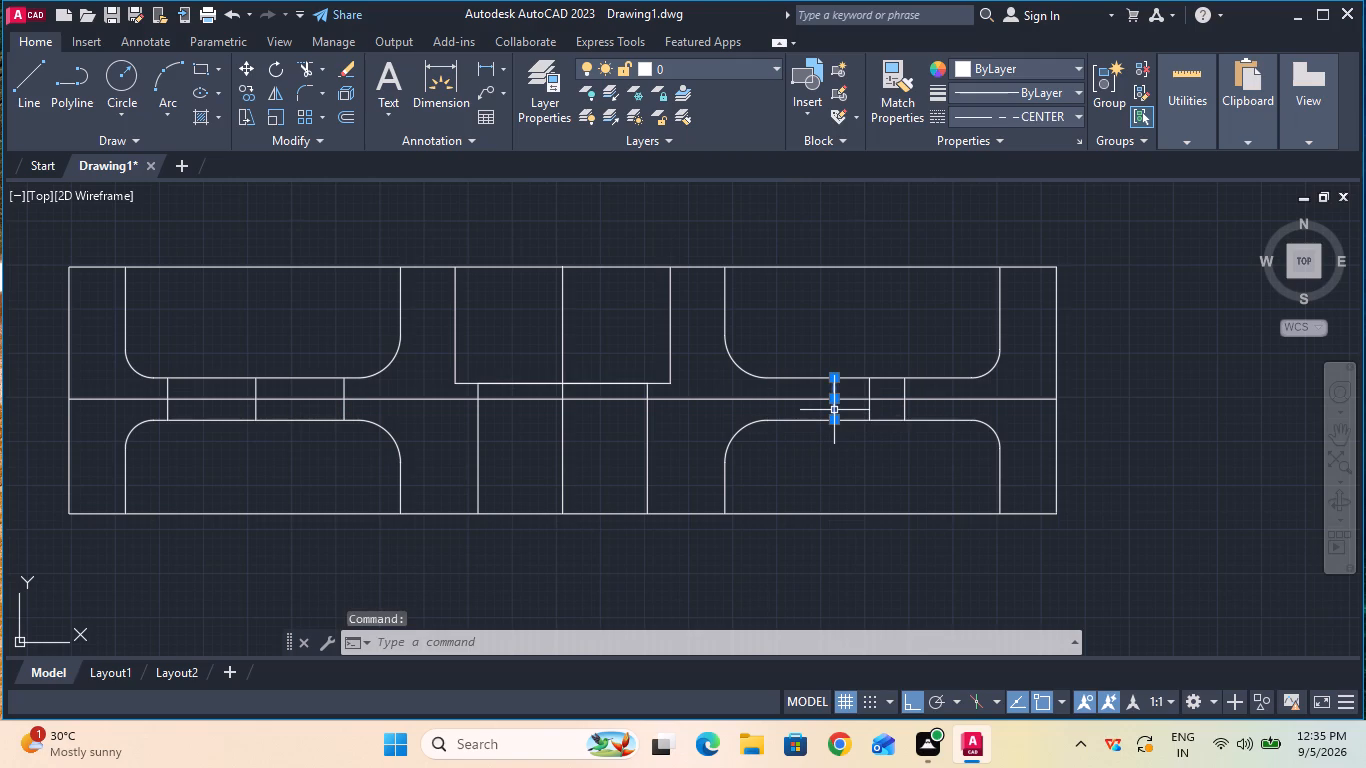
type("pr")
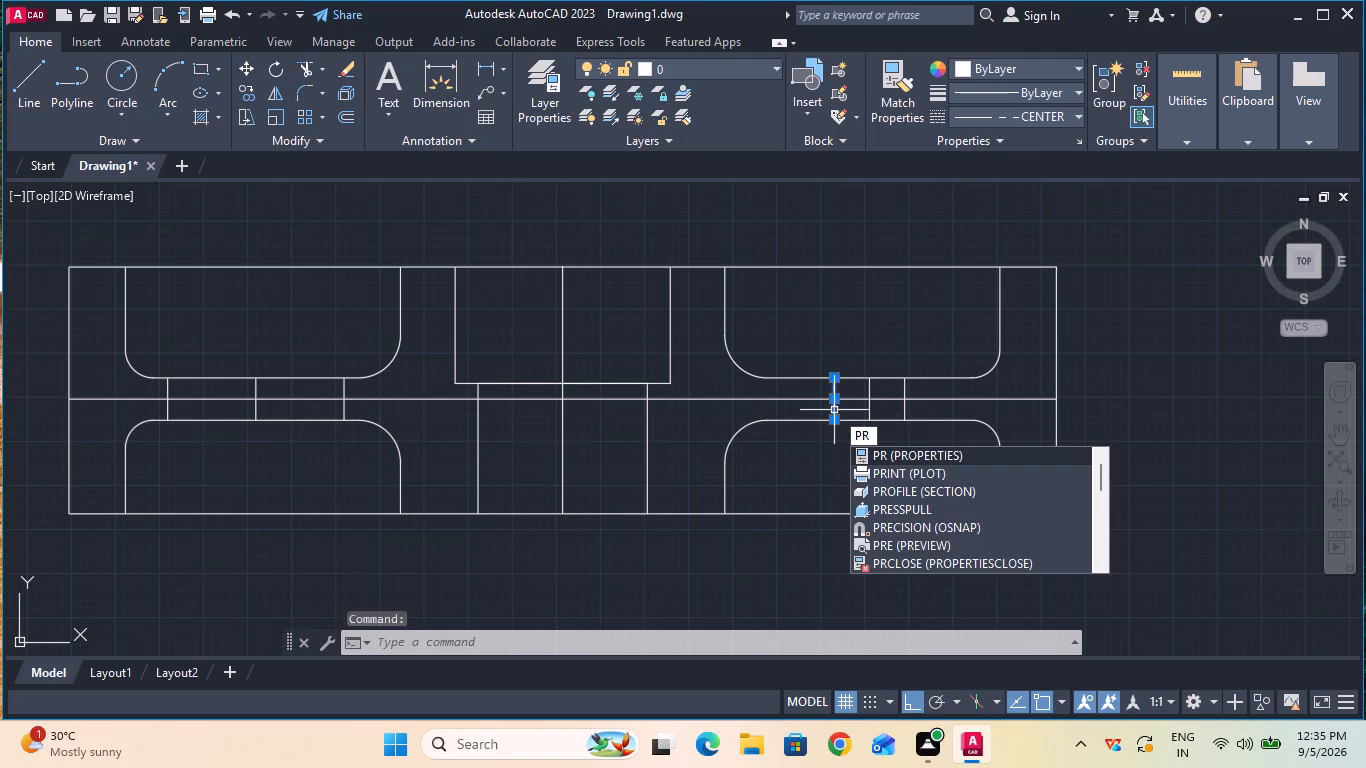
left_click(888, 450)
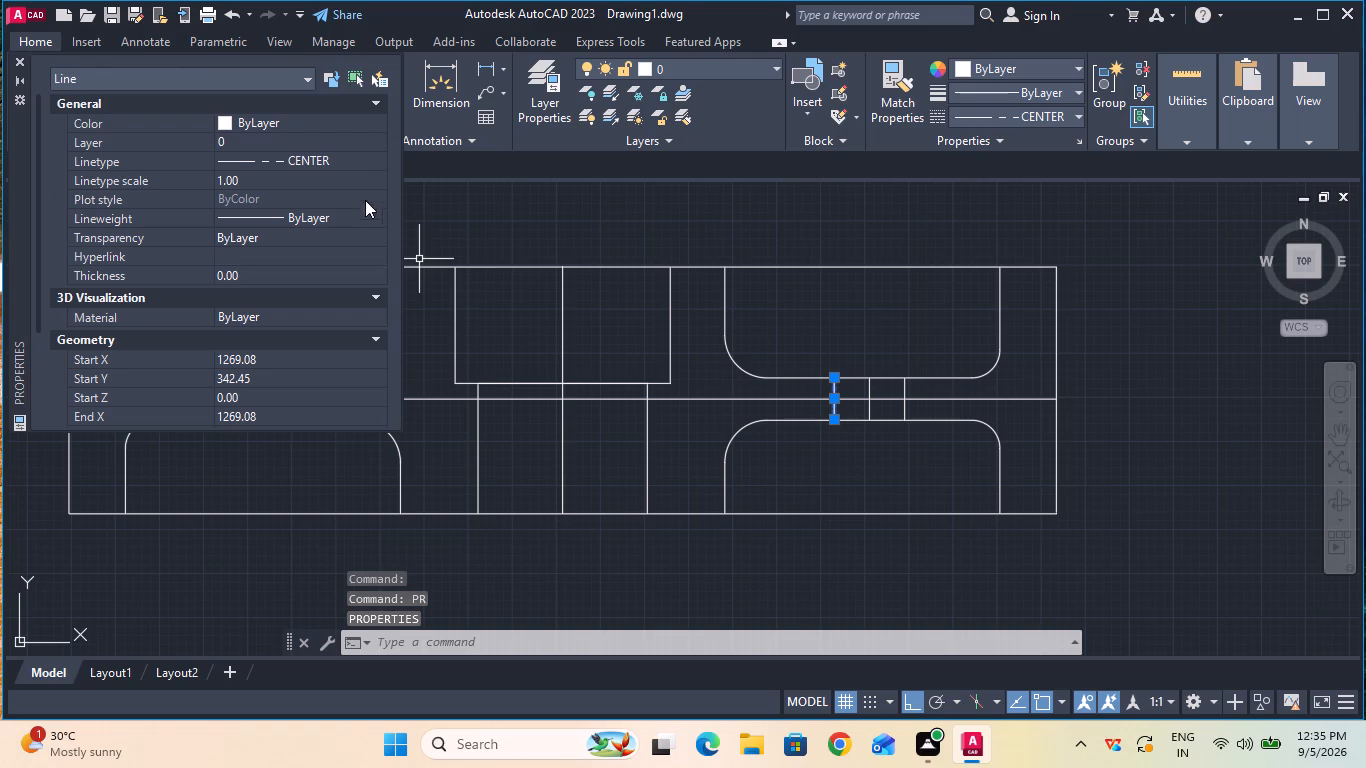
left_click(349, 164)
left_click(343, 162)
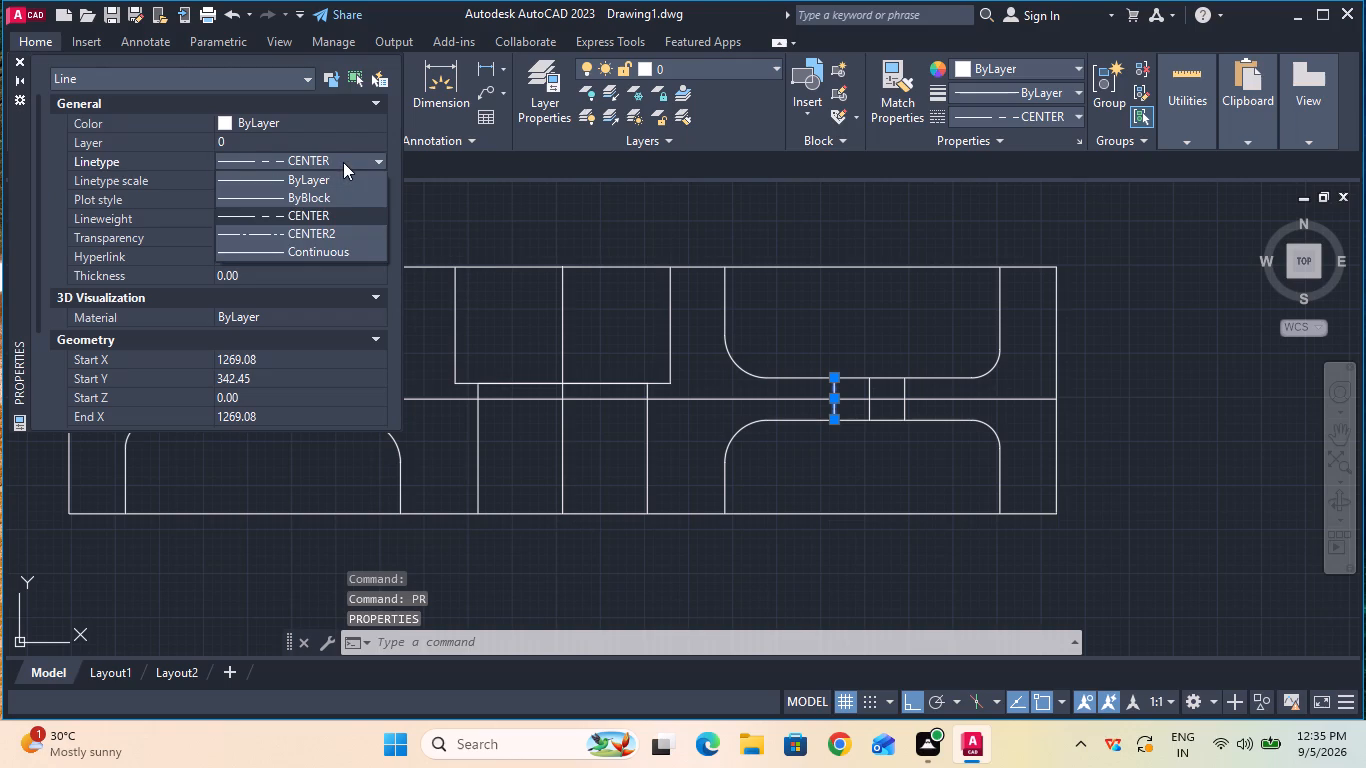
left_click(342, 189)
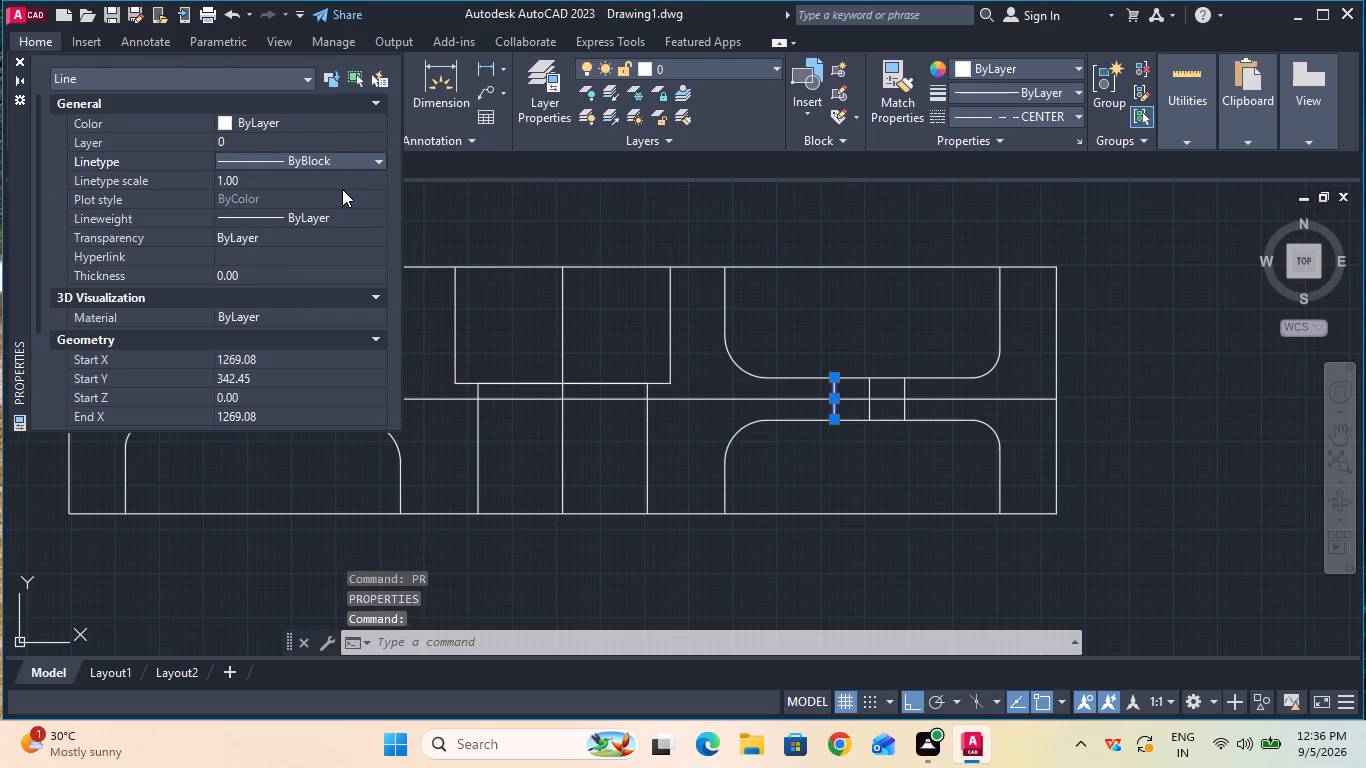
Change the linetype of the rightmost short vertical line between the right rounded outlines to ByBlock and close the properties.
left_click(905, 391)
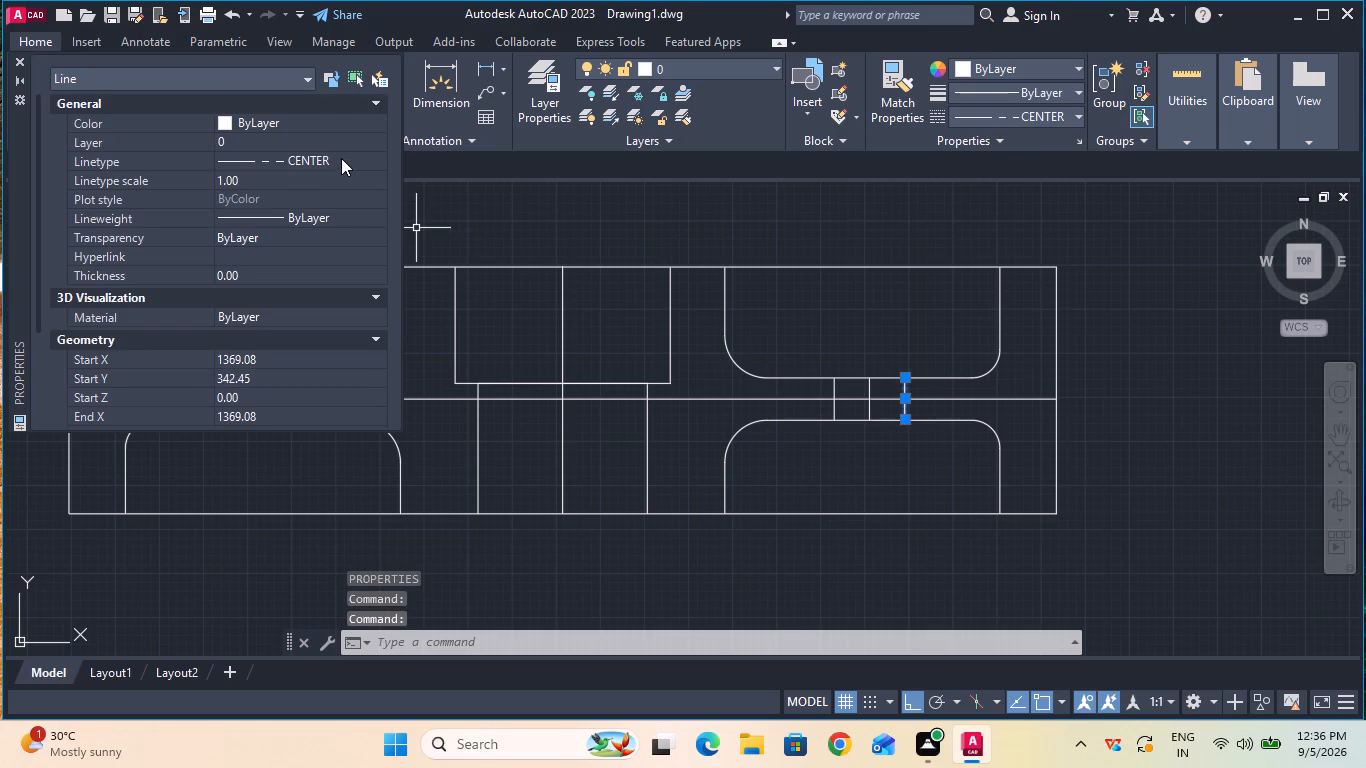
left_click(341, 158)
left_click(341, 158)
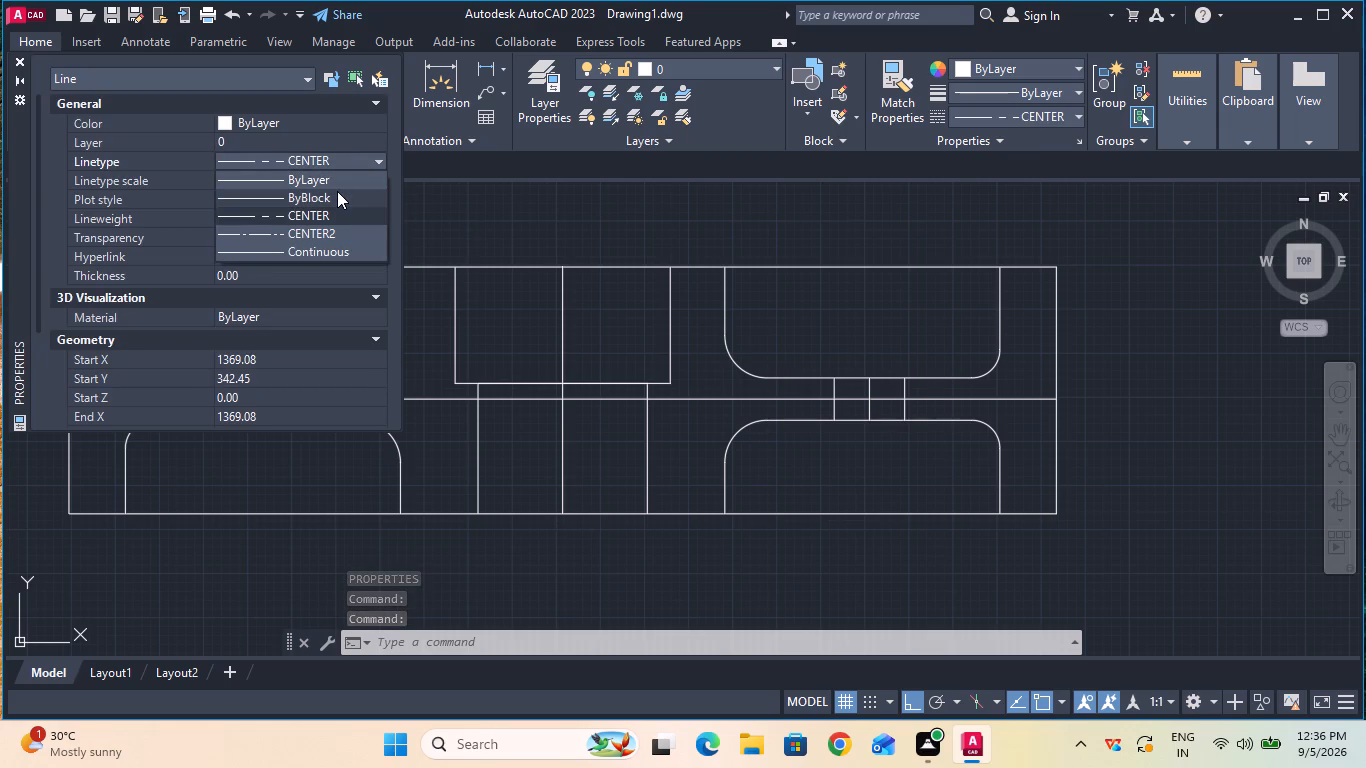
left_click(337, 191)
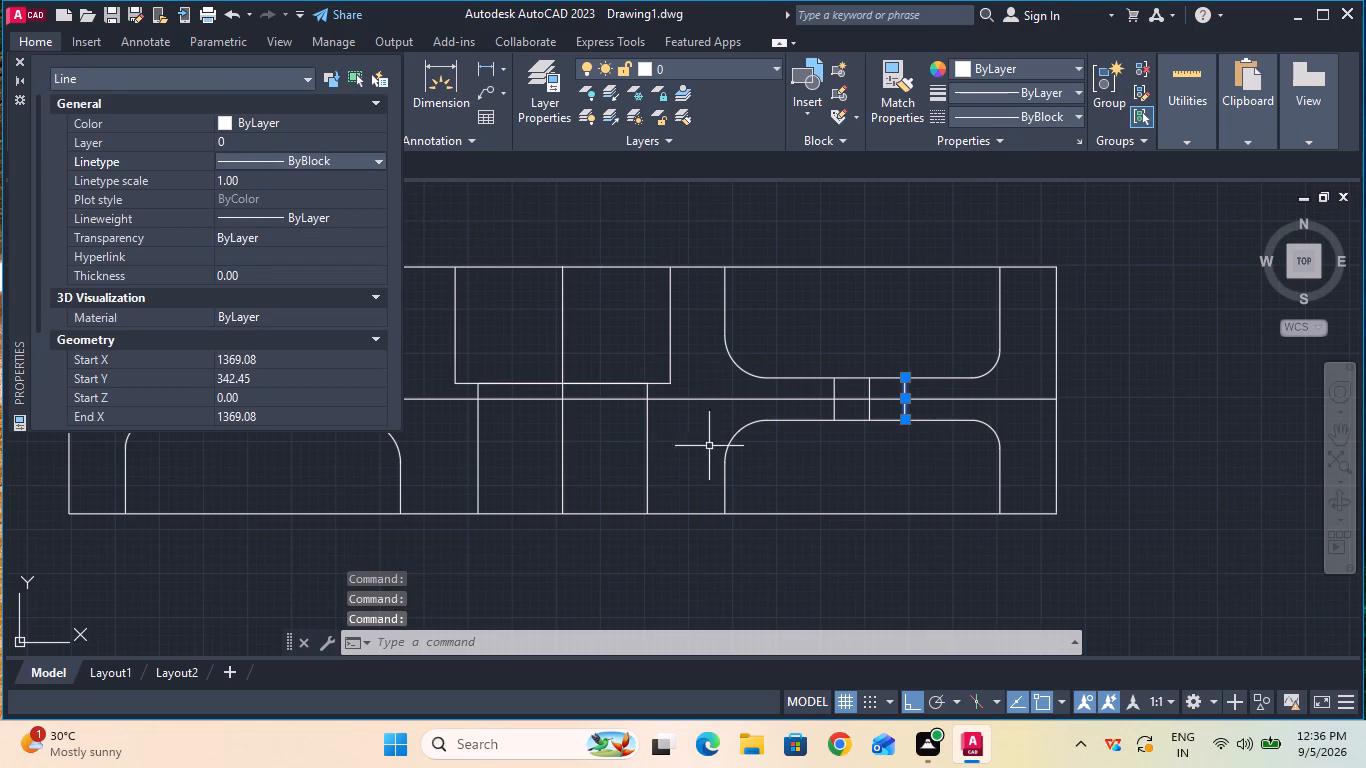
key("Escape")
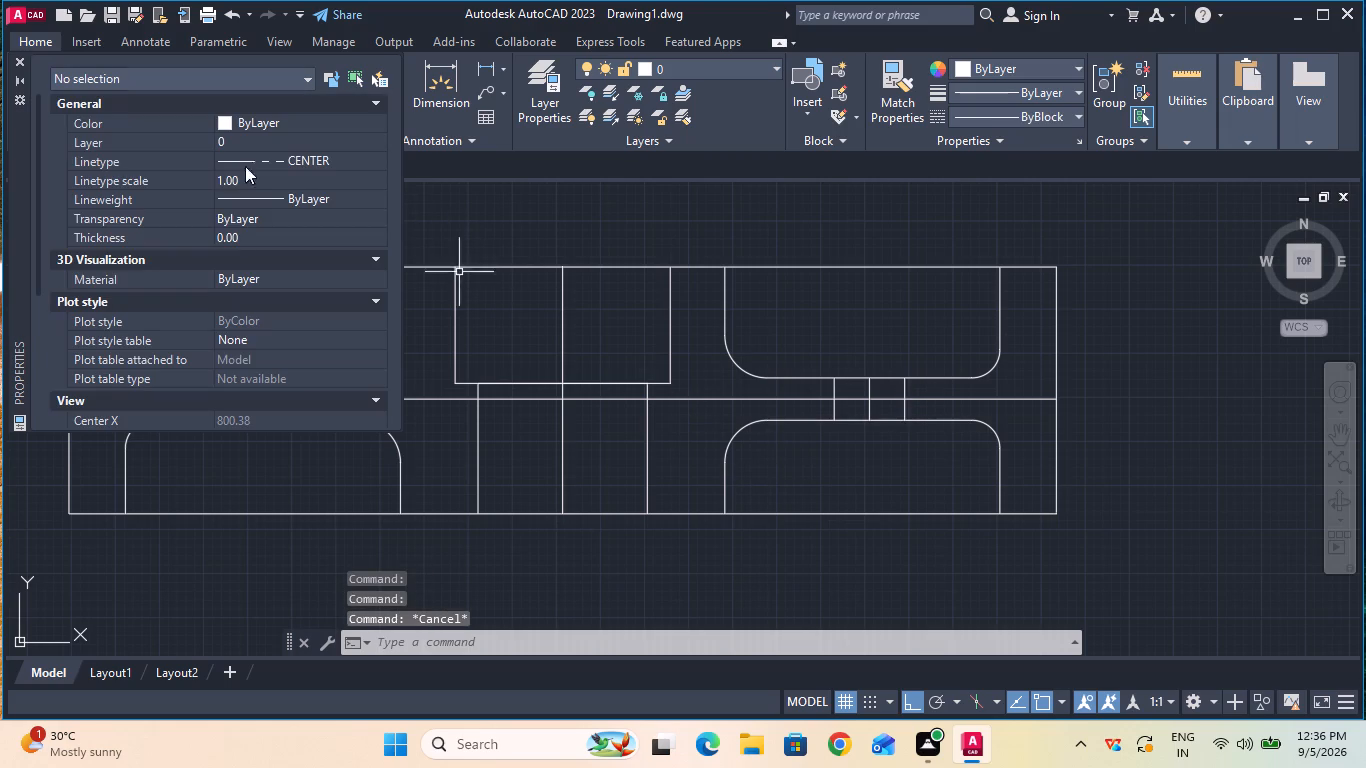
left_click(16, 56)
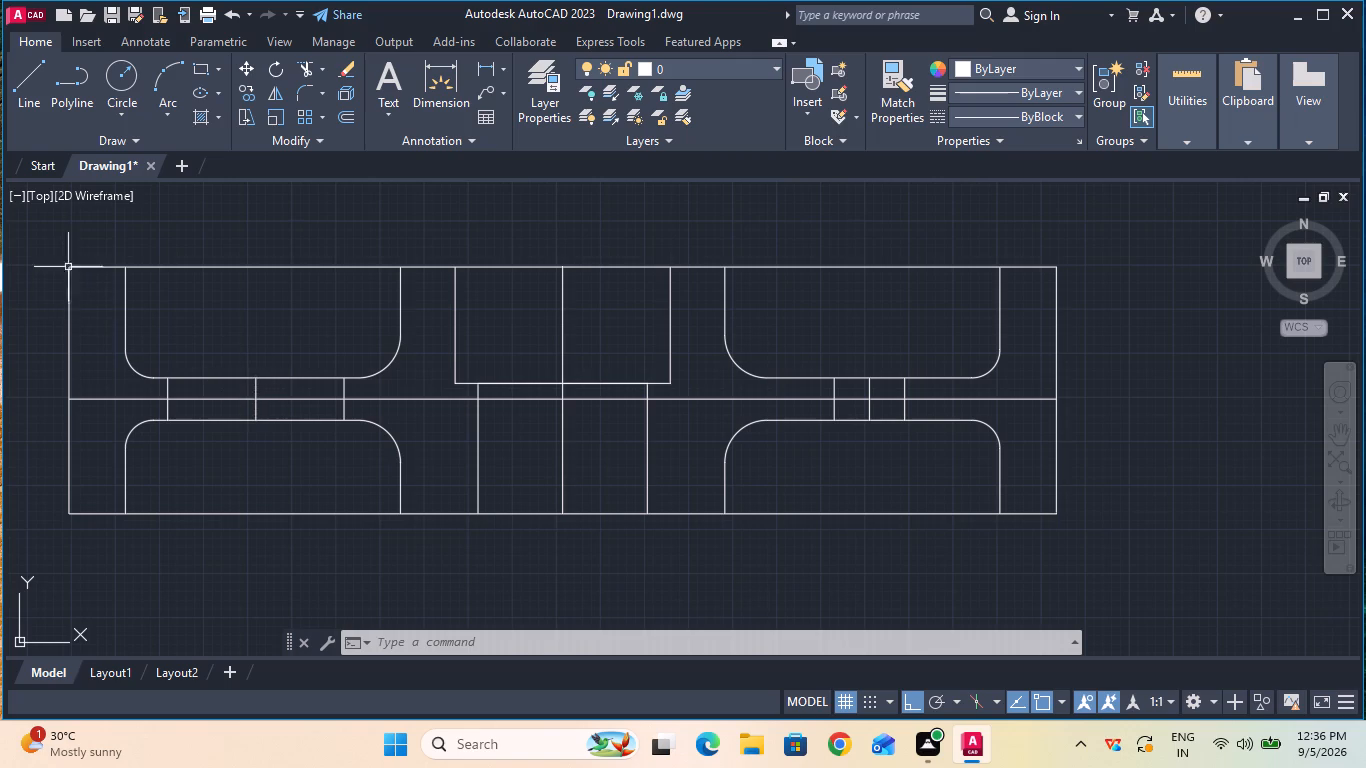
Hatch the eight solid regions above and below the horizontal centre line, beside the rounded outlines and central opening, with pattern ANSI32.
left_click(212, 112)
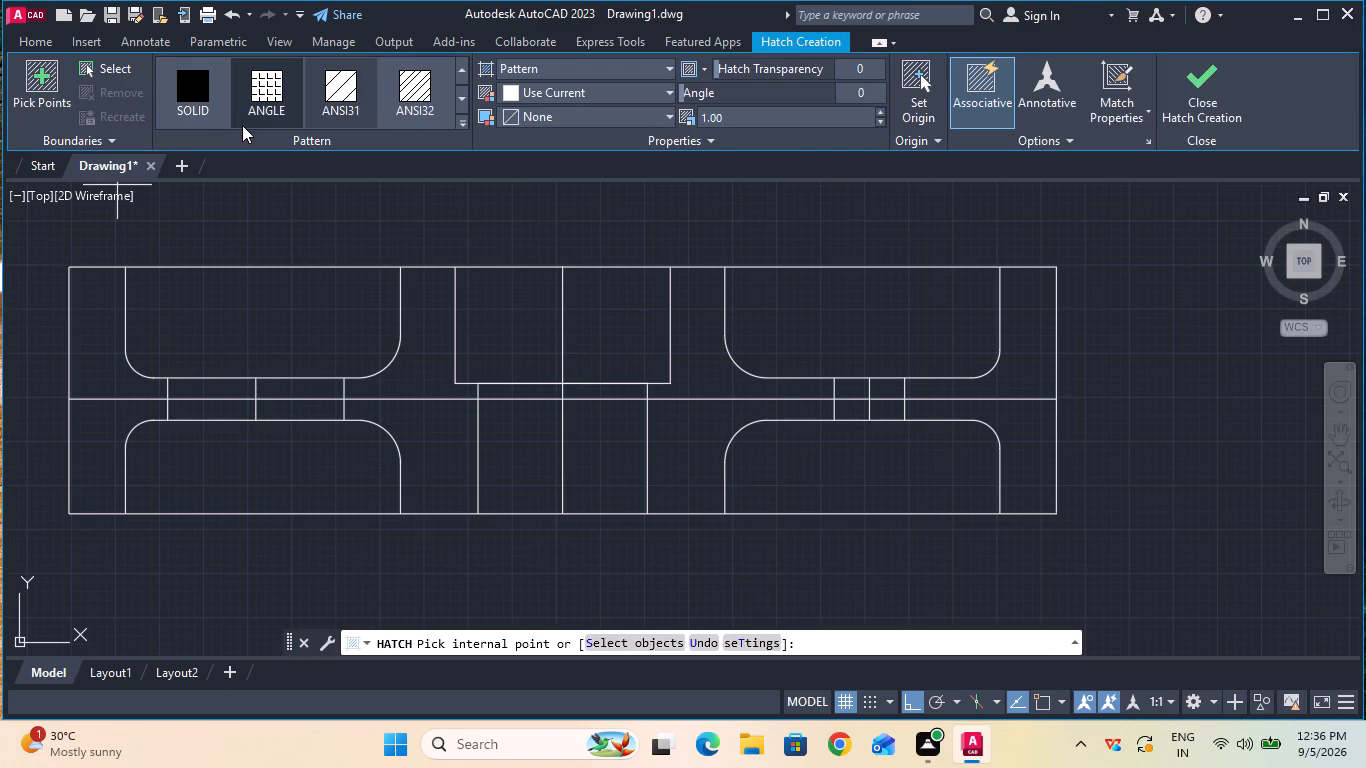
left_click(405, 89)
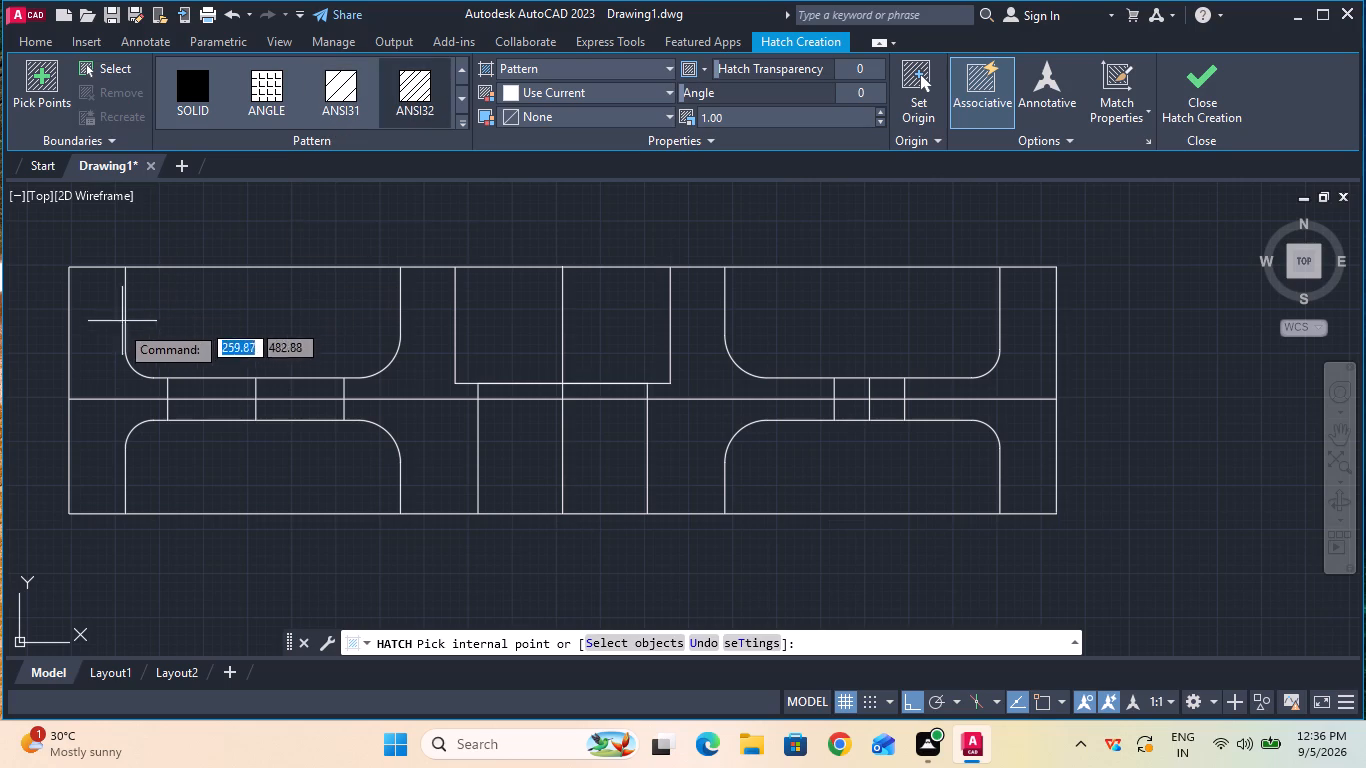
left_click(108, 333)
left_click(101, 438)
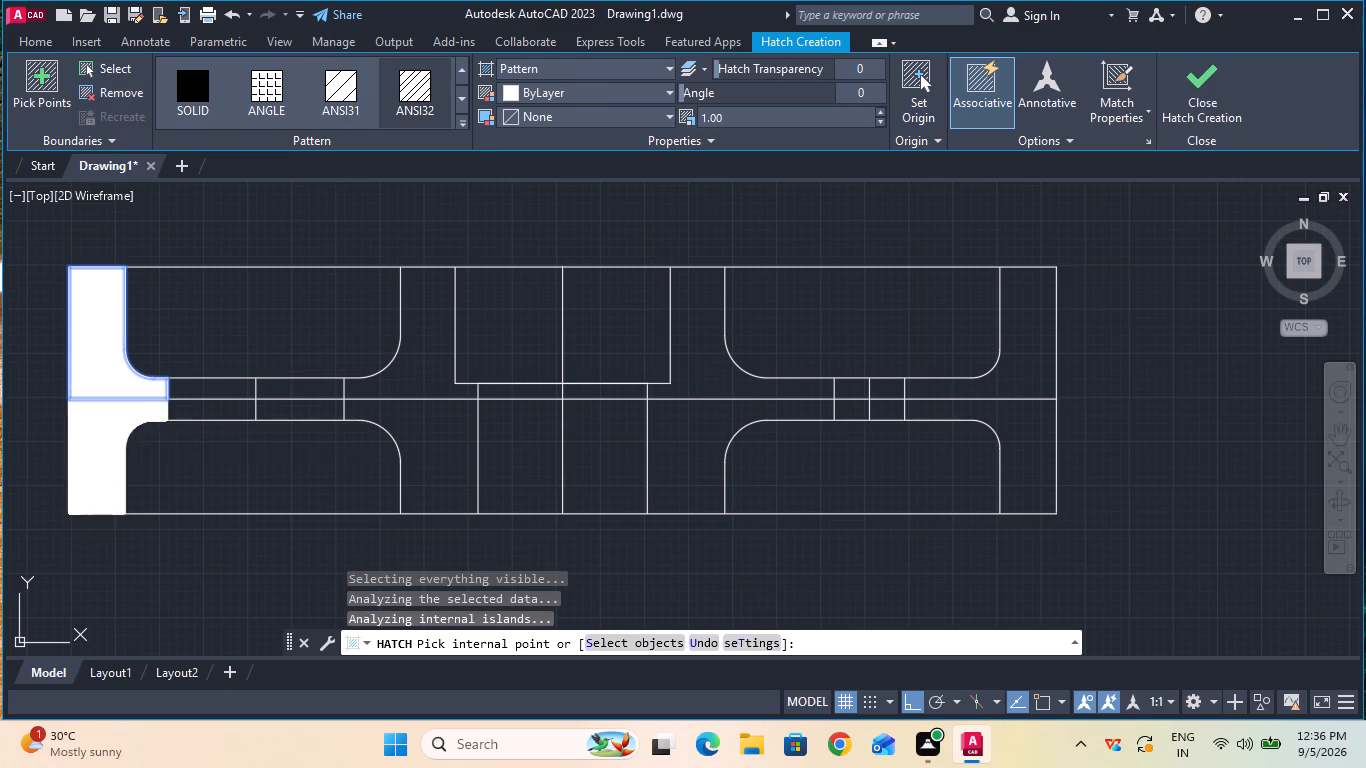
left_click(399, 369)
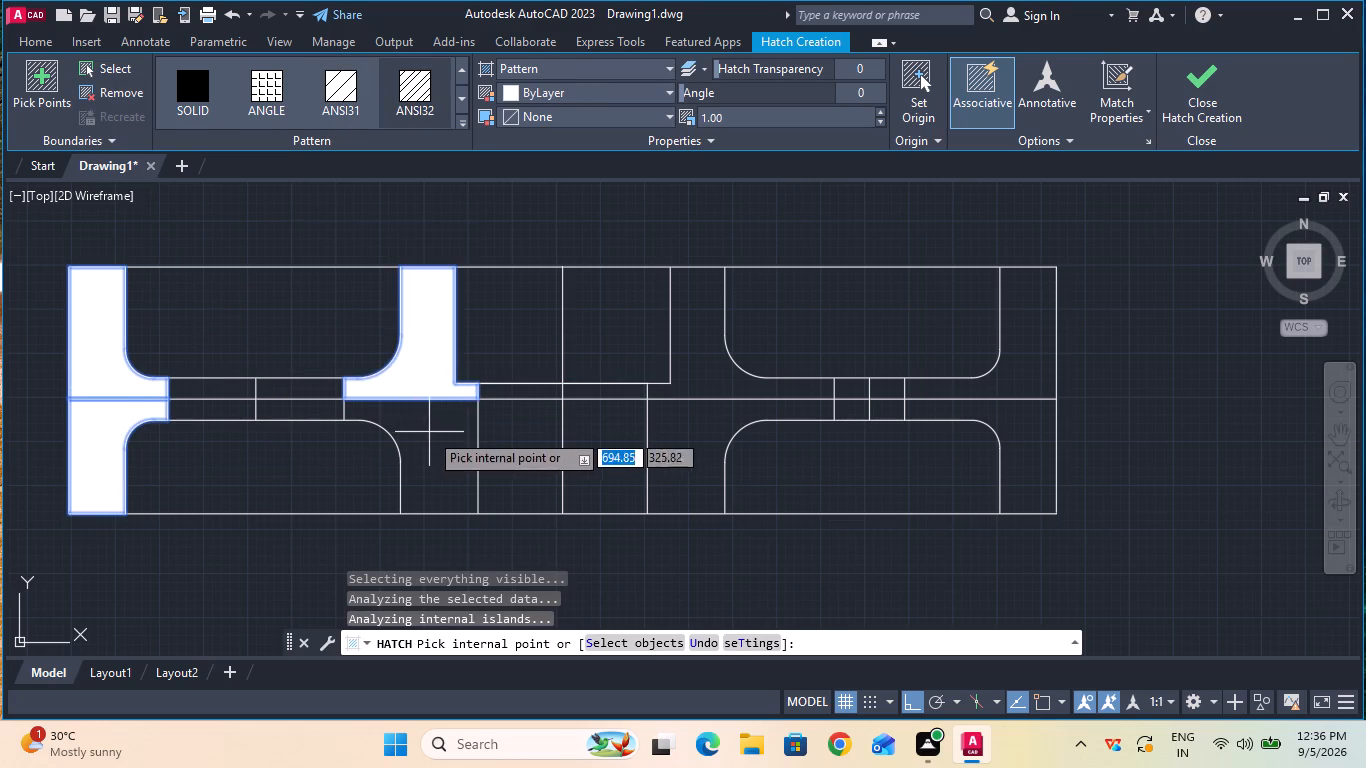
left_click(429, 432)
left_click(668, 431)
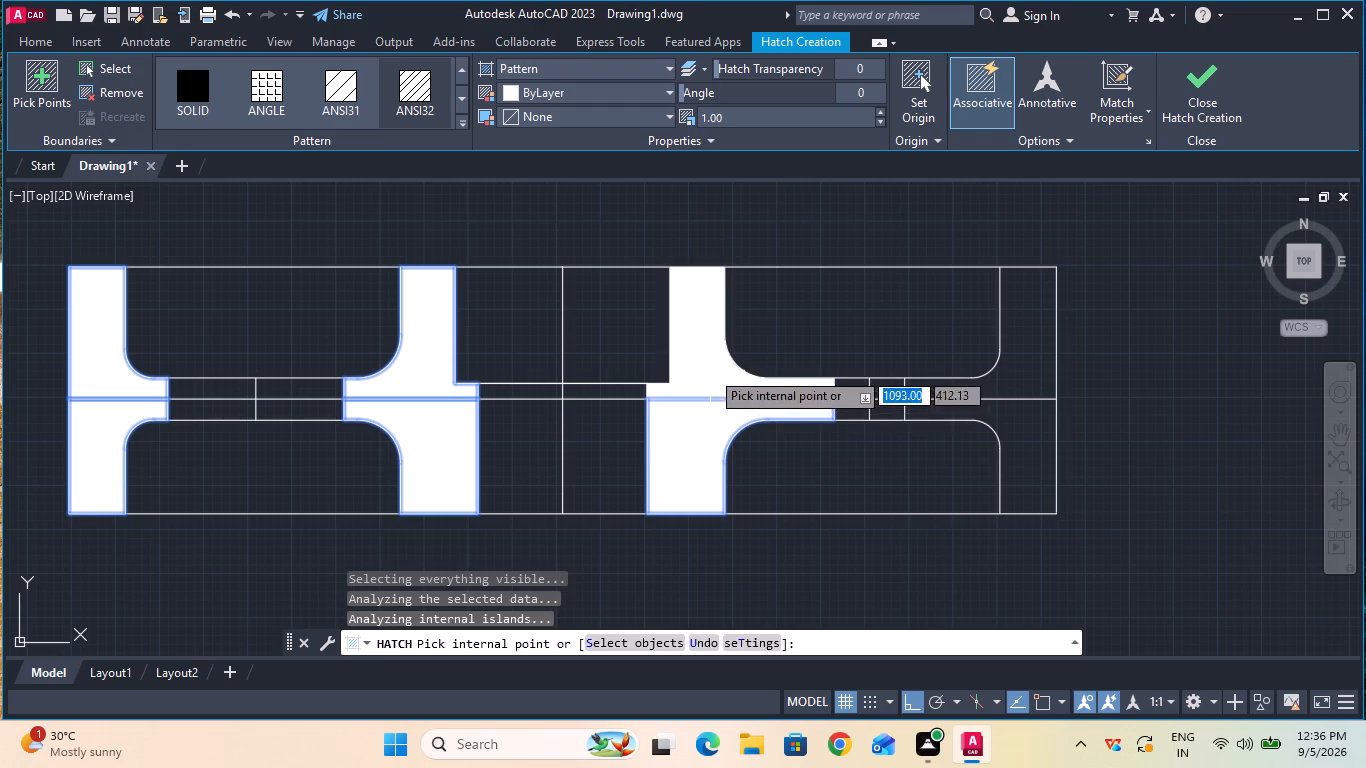
left_click(710, 370)
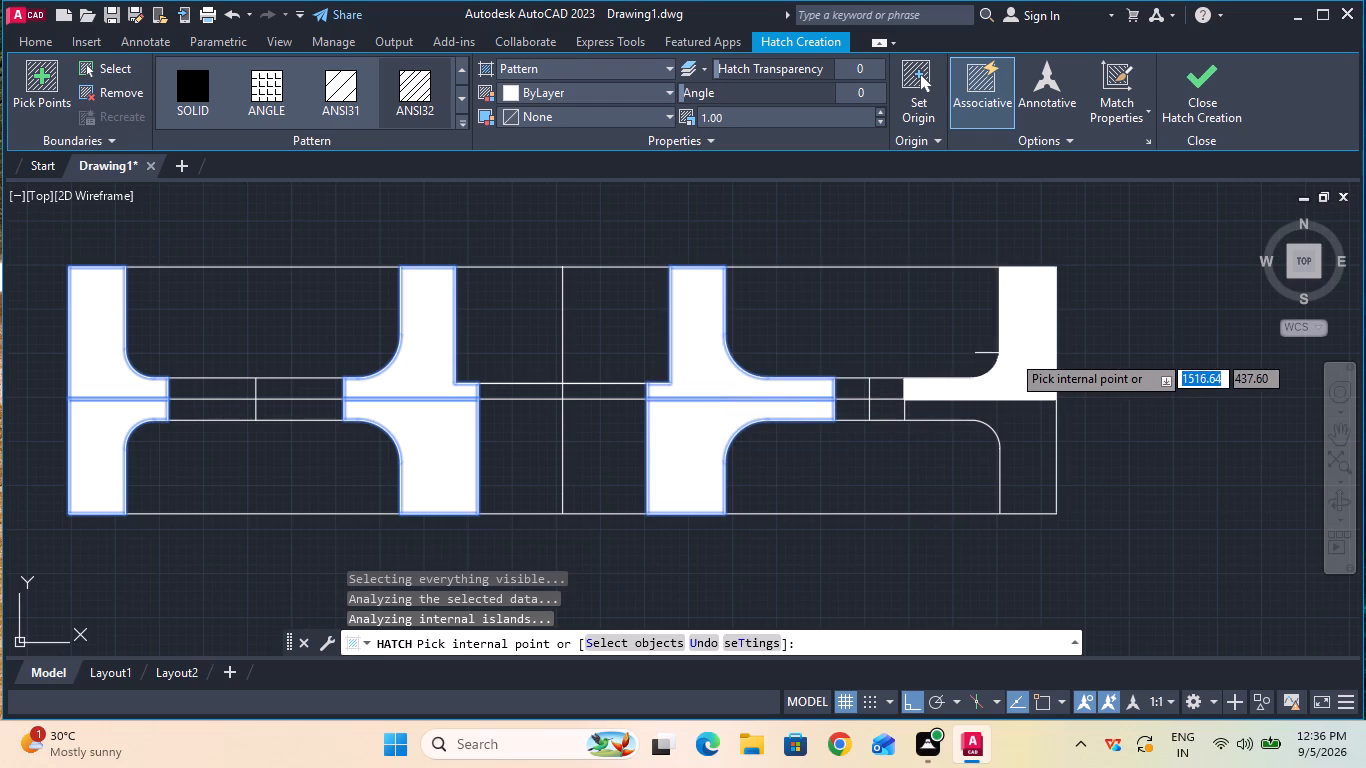
left_click(1005, 356)
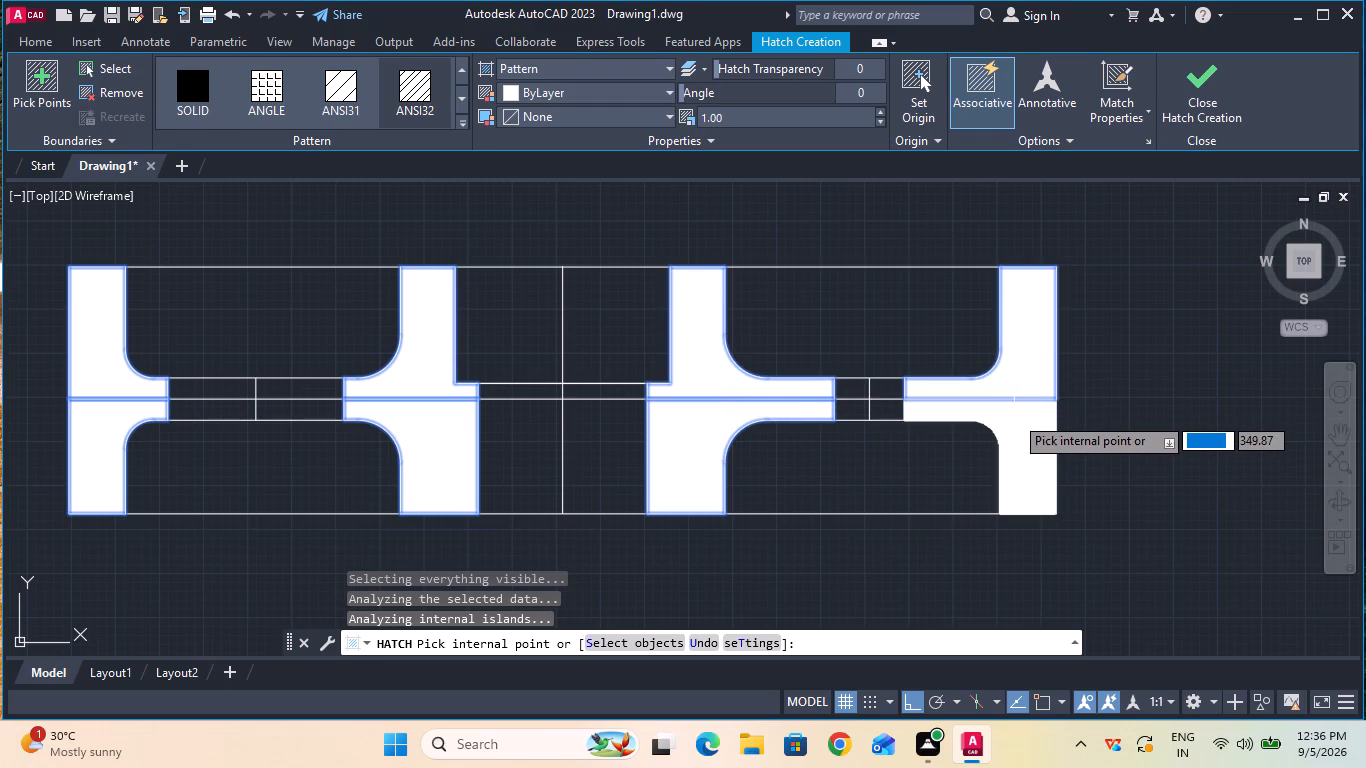
left_click(1014, 415)
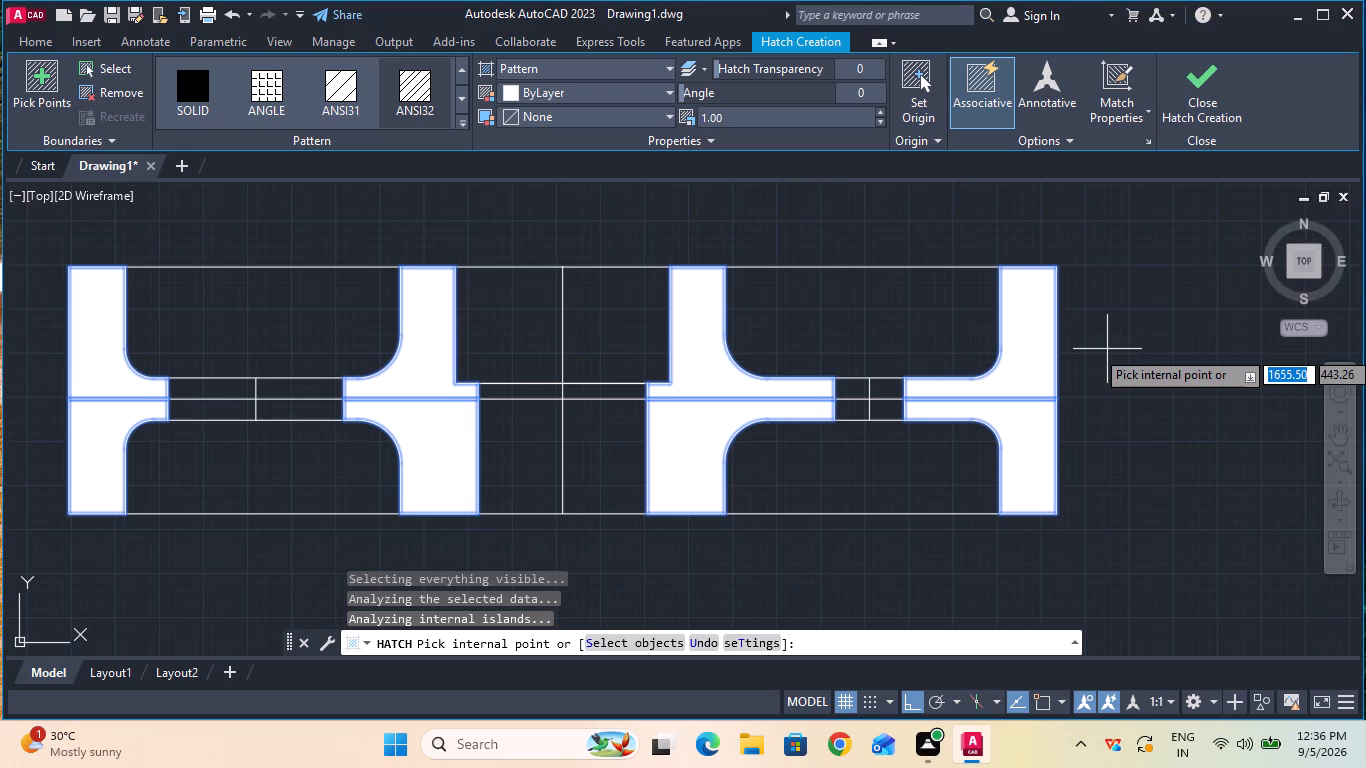
Increase the hatch pattern scale to 36.
triple_click(878, 116)
triple_click(878, 116)
triple_click(878, 116)
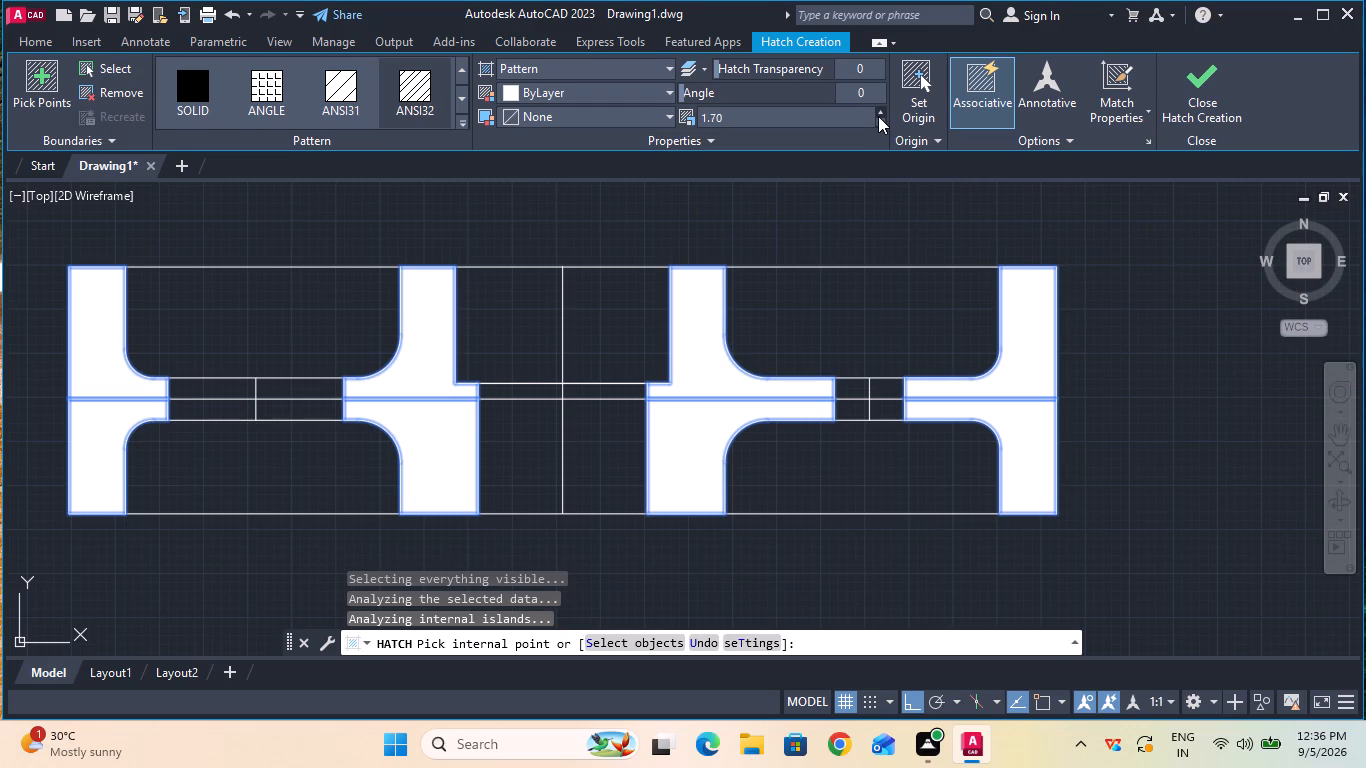
triple_click(878, 116)
triple_click(878, 116)
left_click(878, 116)
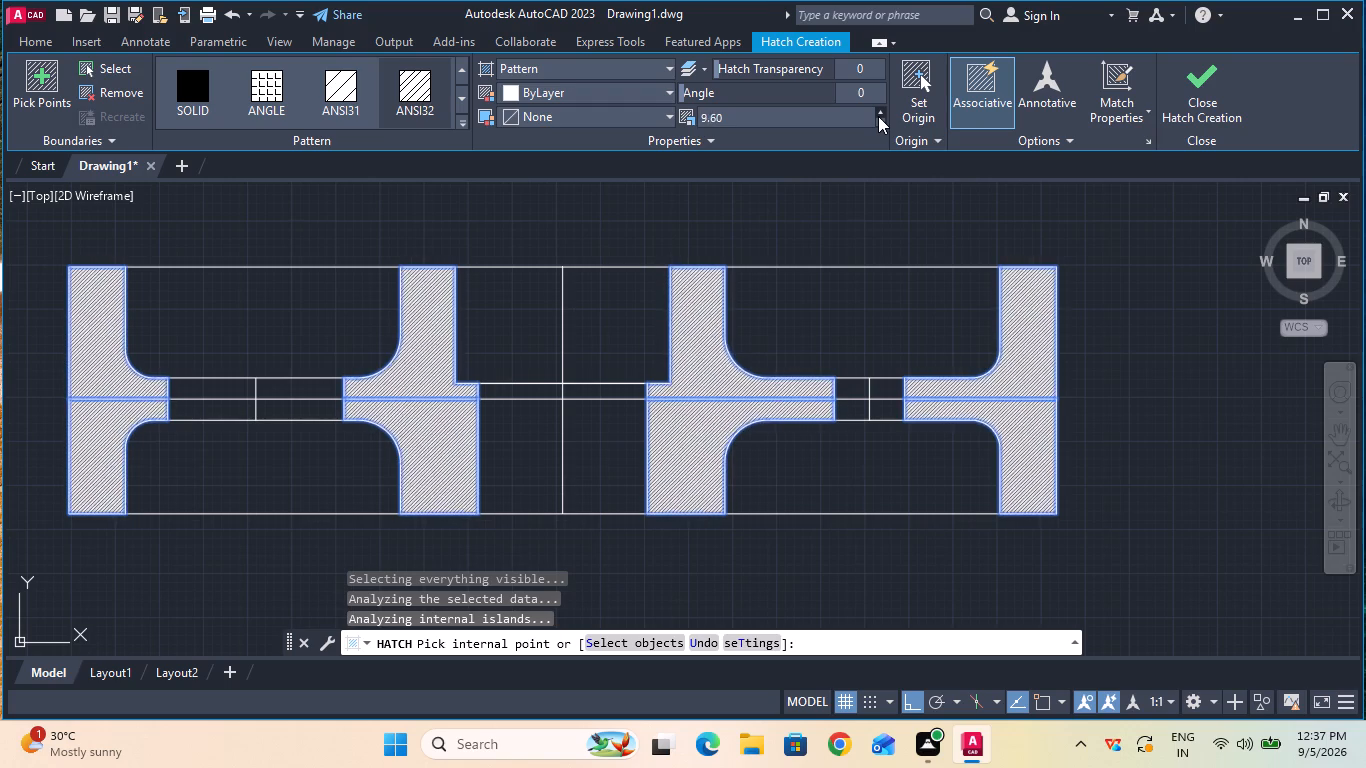
left_click(878, 116)
triple_click(878, 116)
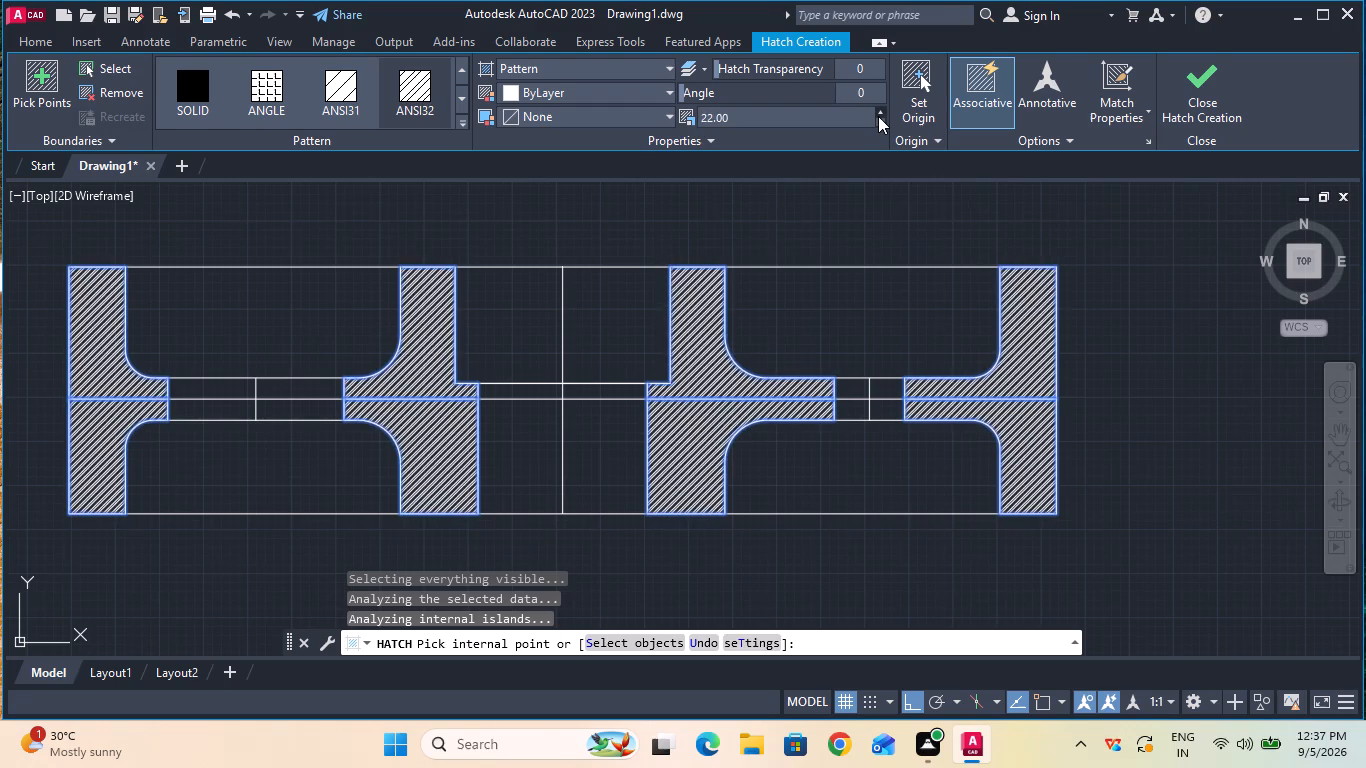
triple_click(878, 116)
triple_click(878, 116)
left_click(878, 116)
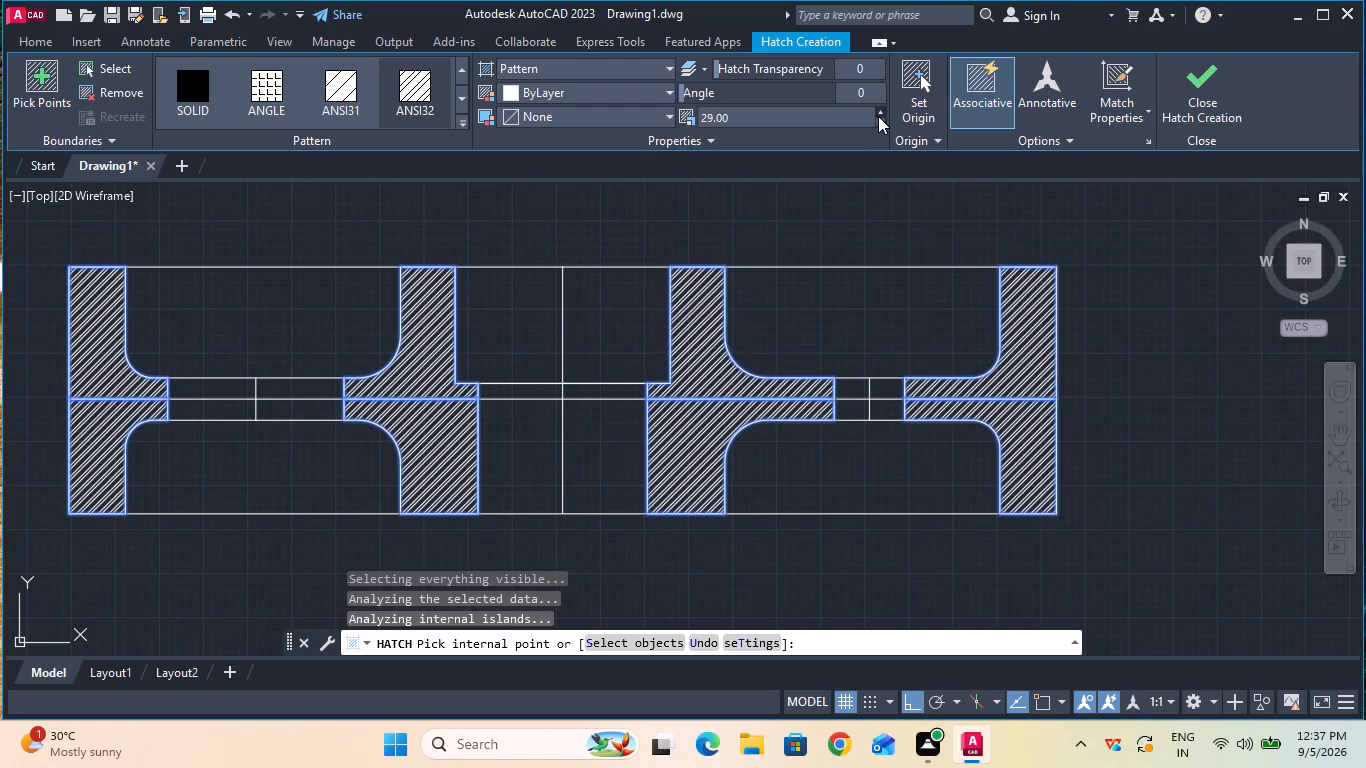
double_click(878, 116)
left_click(878, 116)
left_click(878, 116)
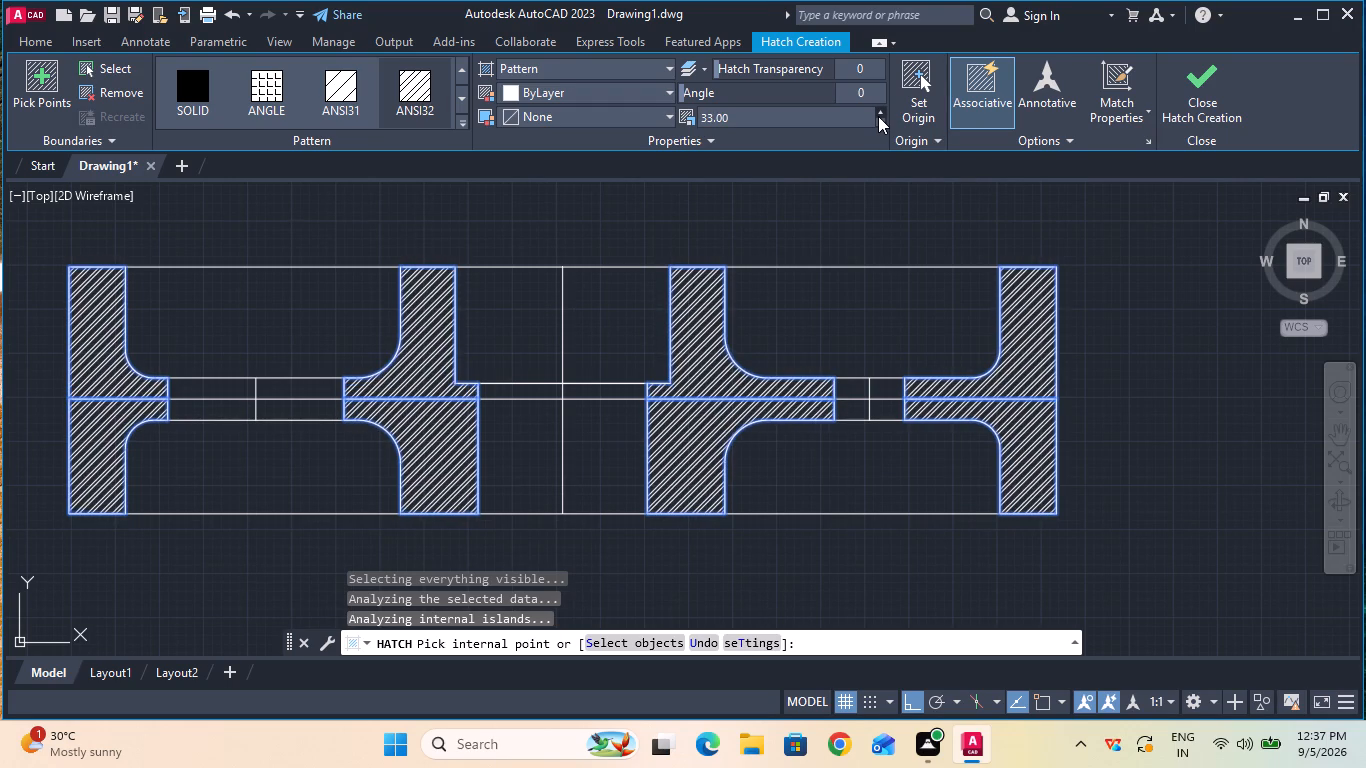
left_click(878, 116)
left_click(878, 116)
left_click(878, 116)
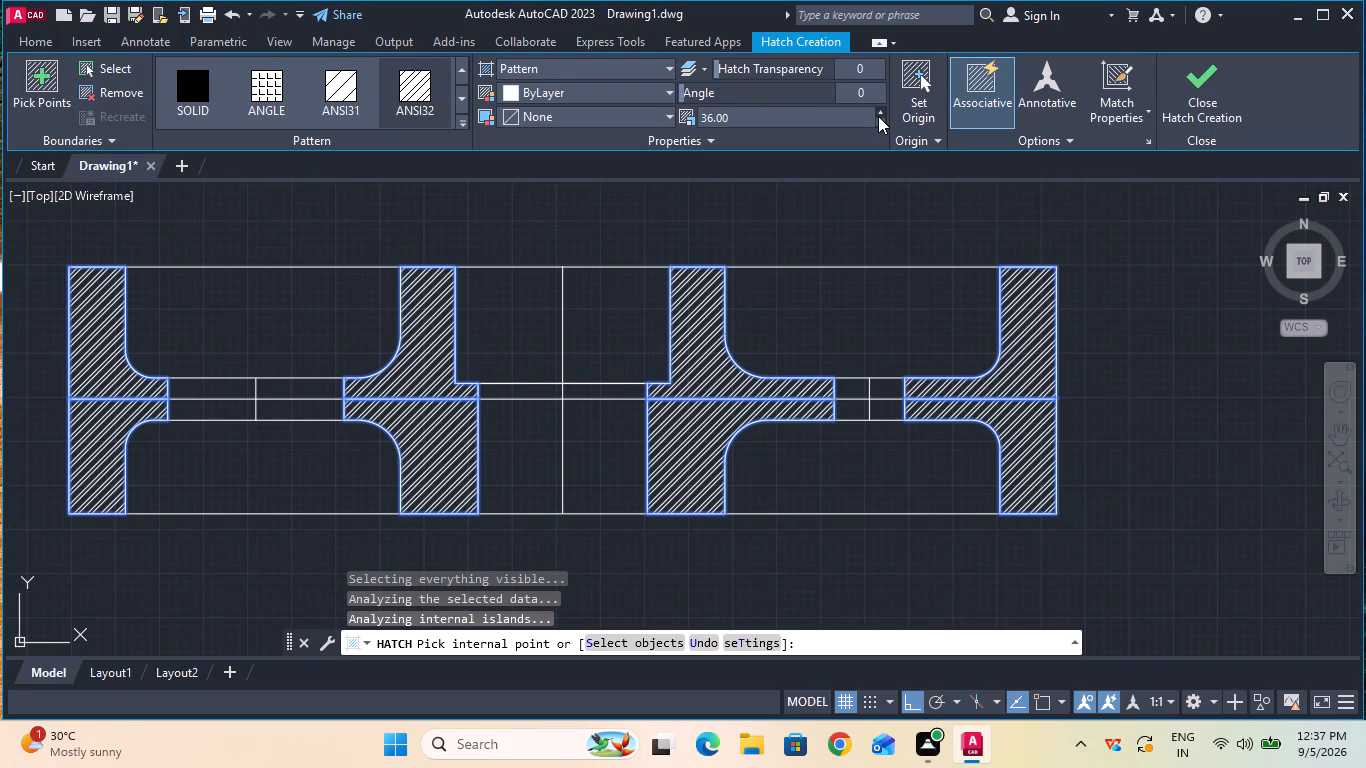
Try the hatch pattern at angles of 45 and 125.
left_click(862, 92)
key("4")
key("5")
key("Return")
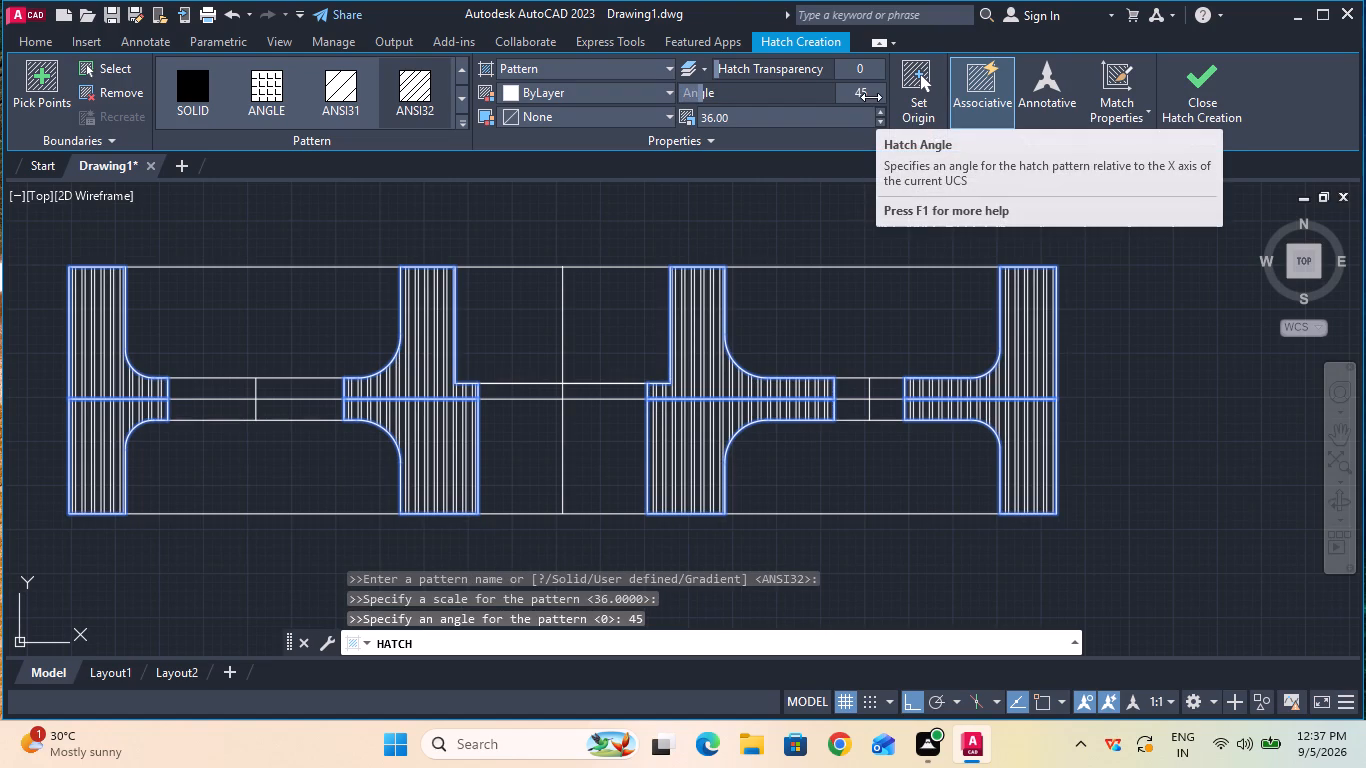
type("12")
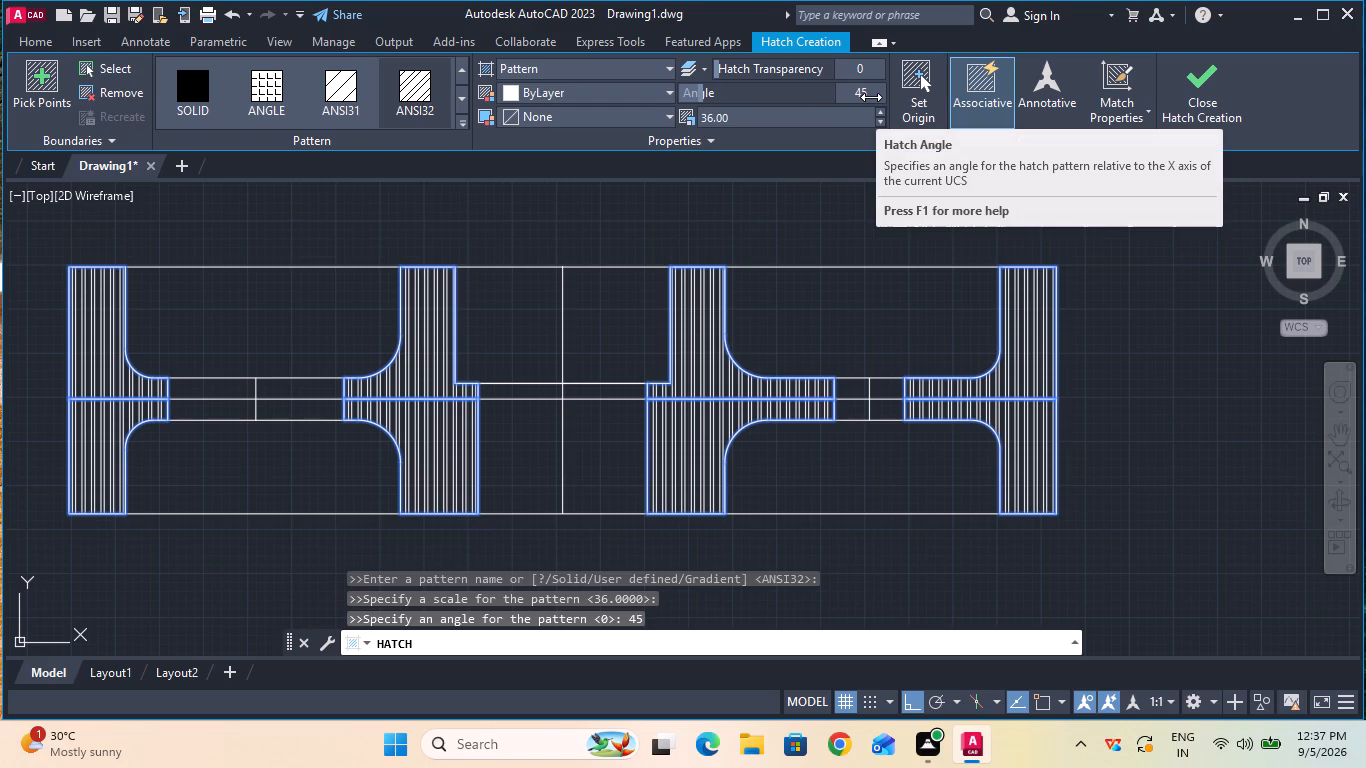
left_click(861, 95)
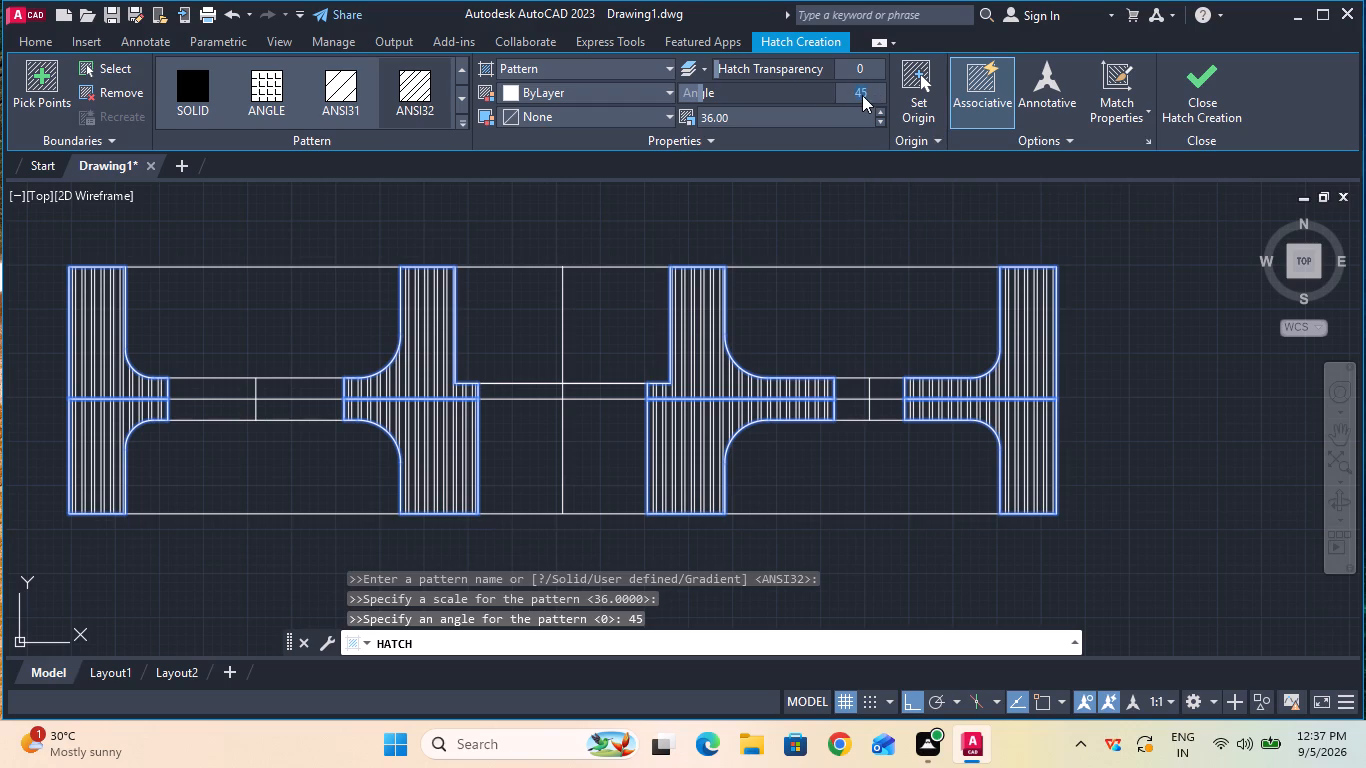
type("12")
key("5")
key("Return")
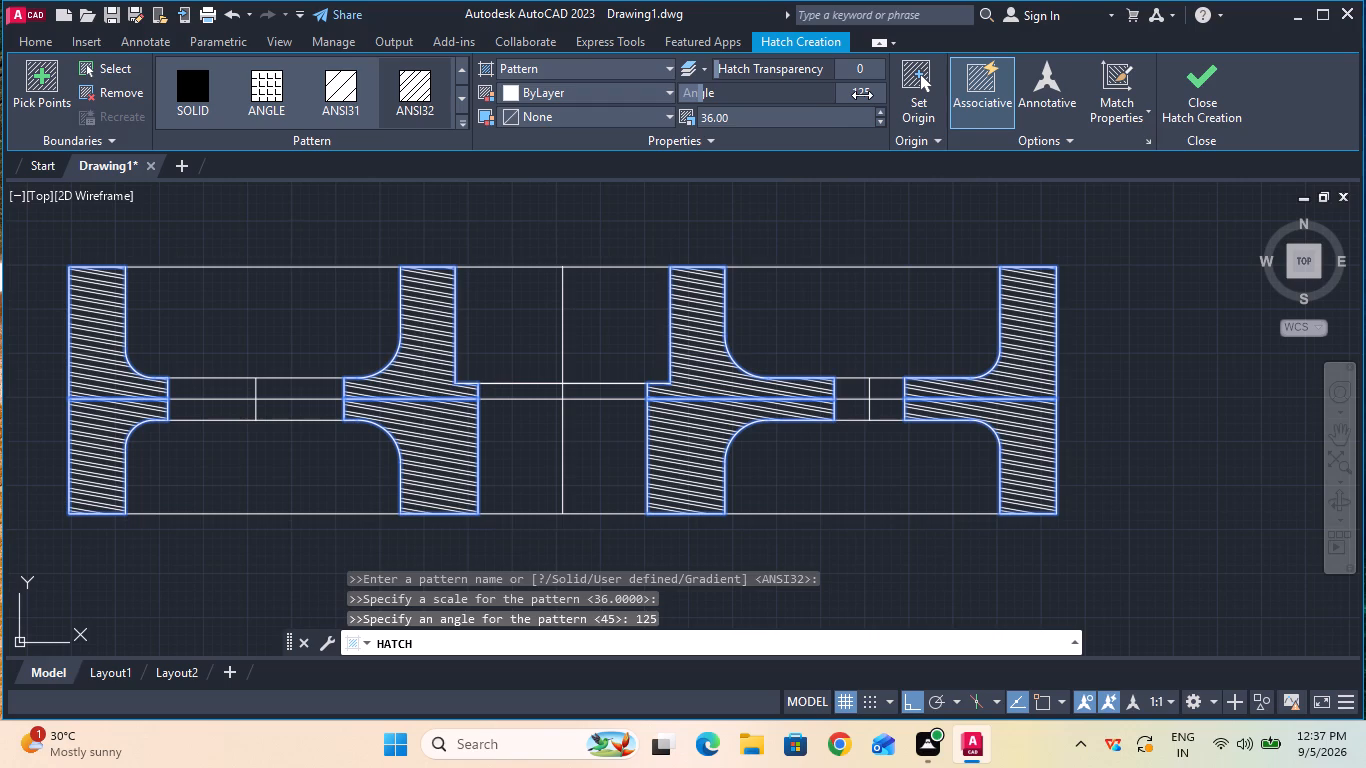
Set the hatch pattern angle to 90.
left_click(862, 95)
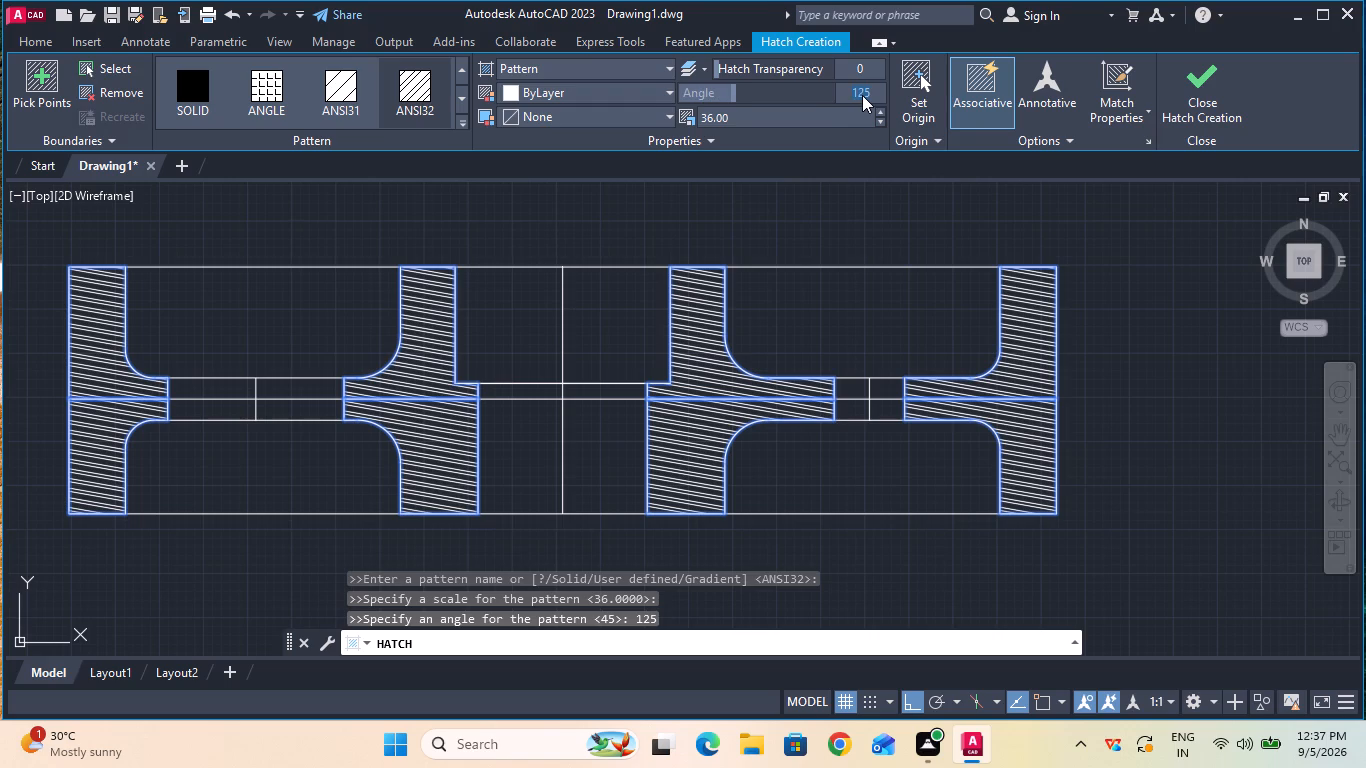
type("90")
key("Return")
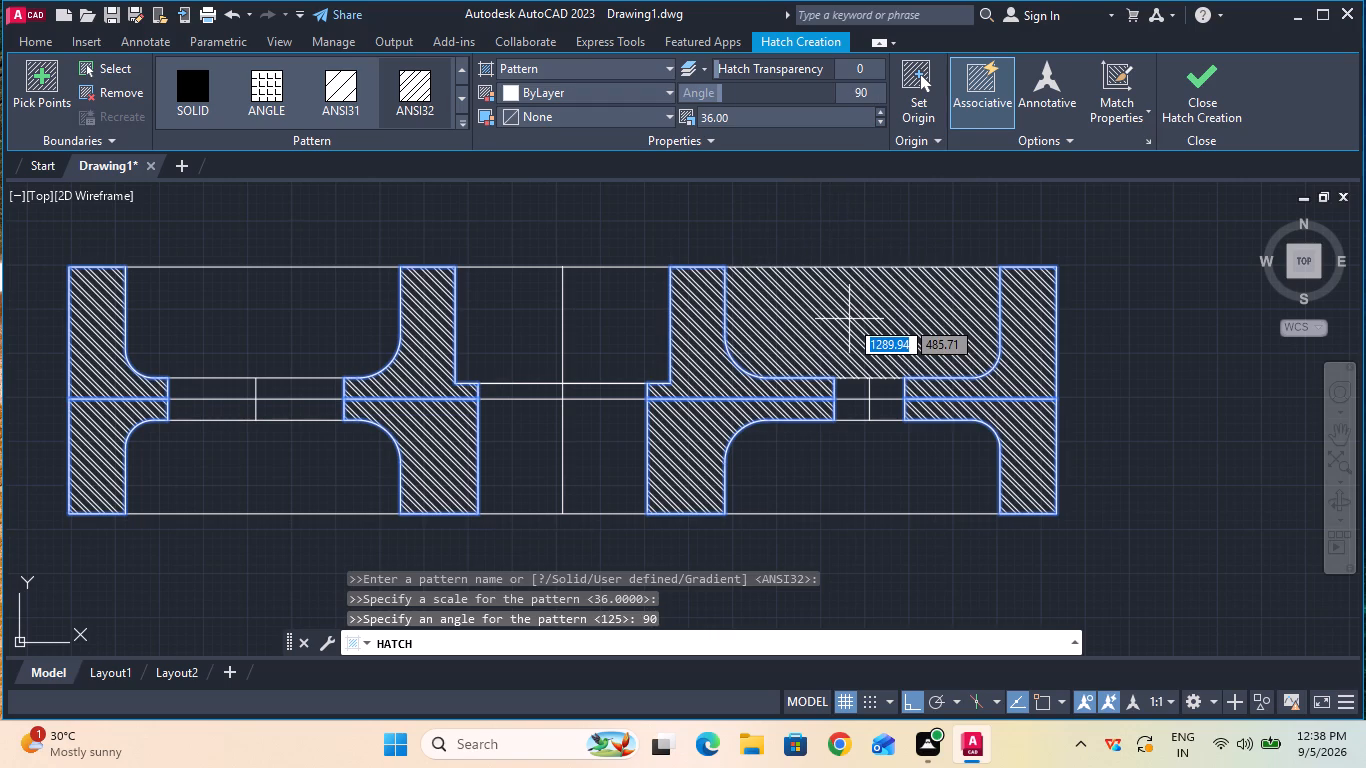
left_click(1126, 388)
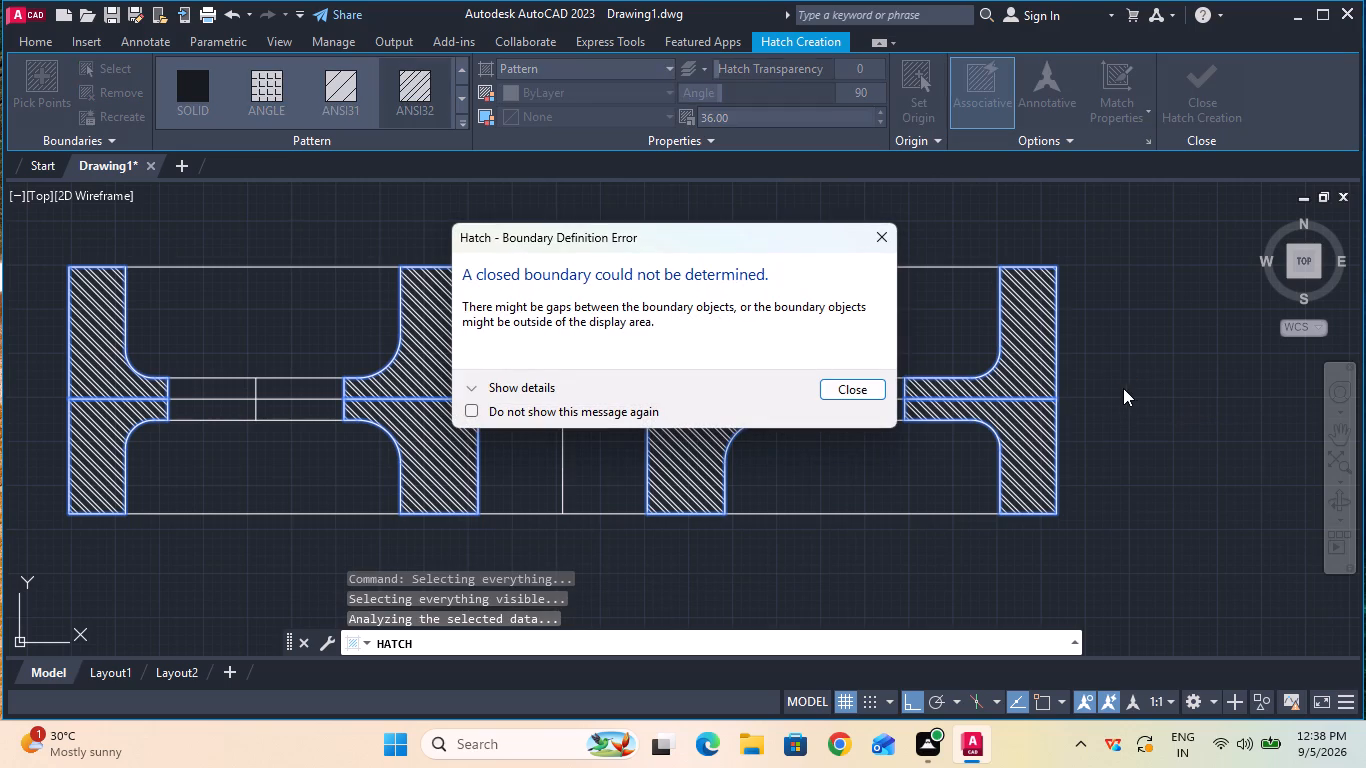
left_click(875, 248)
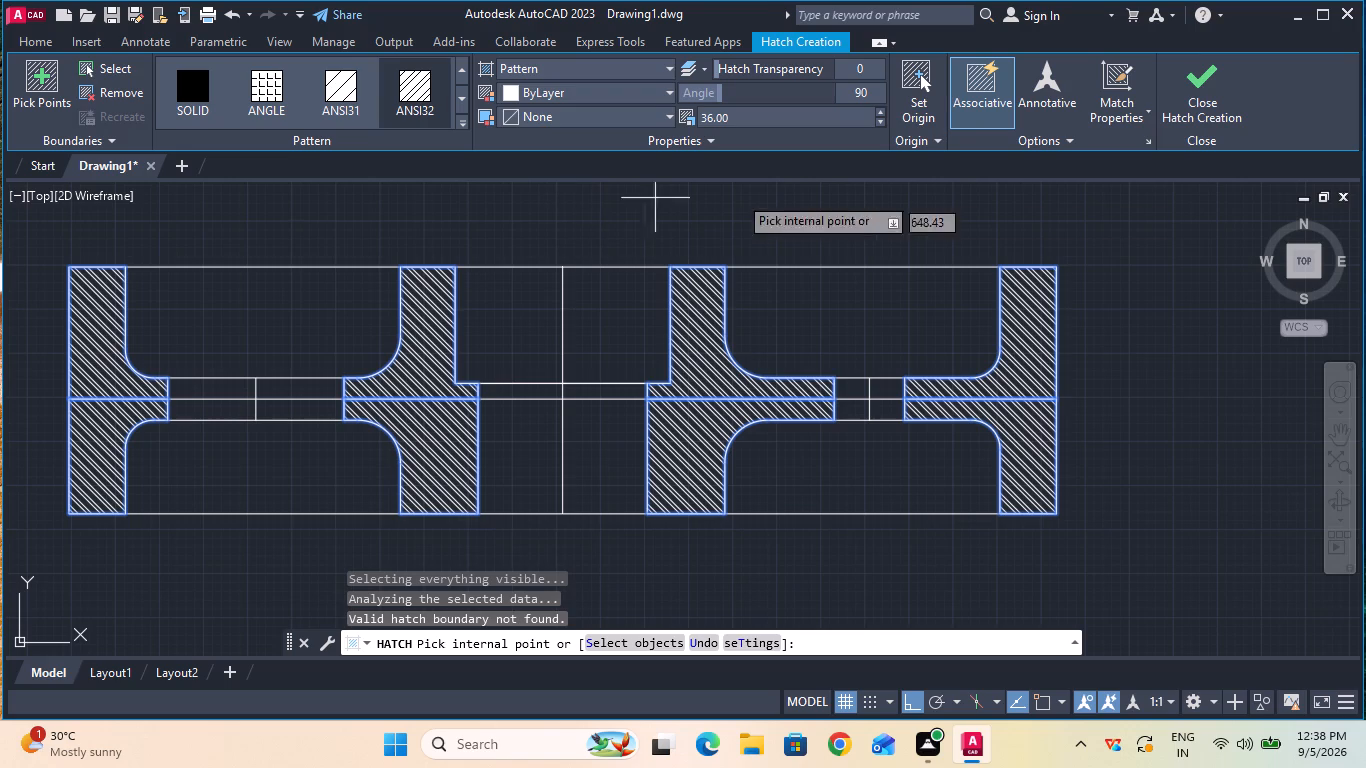
Accept the hatch and finish hatch creation.
left_click(1194, 109)
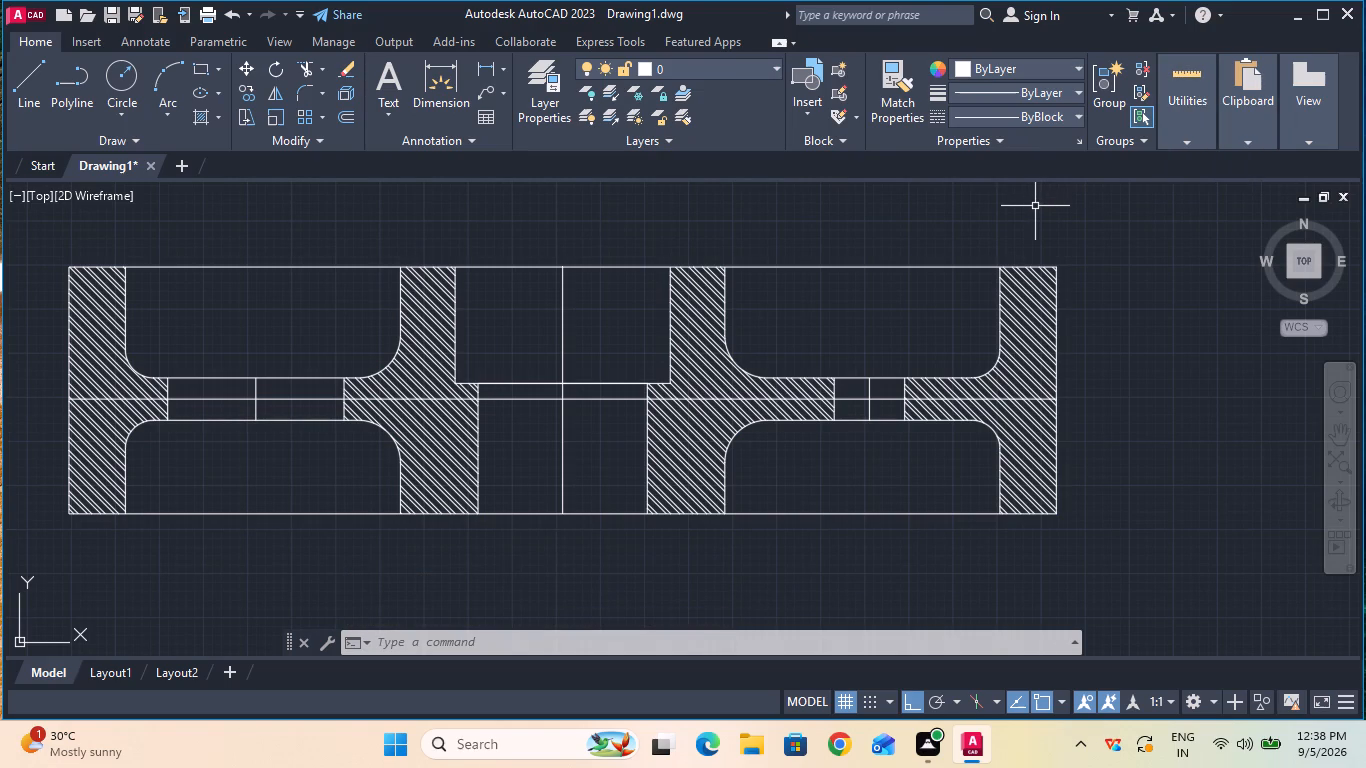
Add a linear dimension for the plate's overall width, with its dimension line above the section.
scroll(1035, 206, "down", 2, "ctrl")
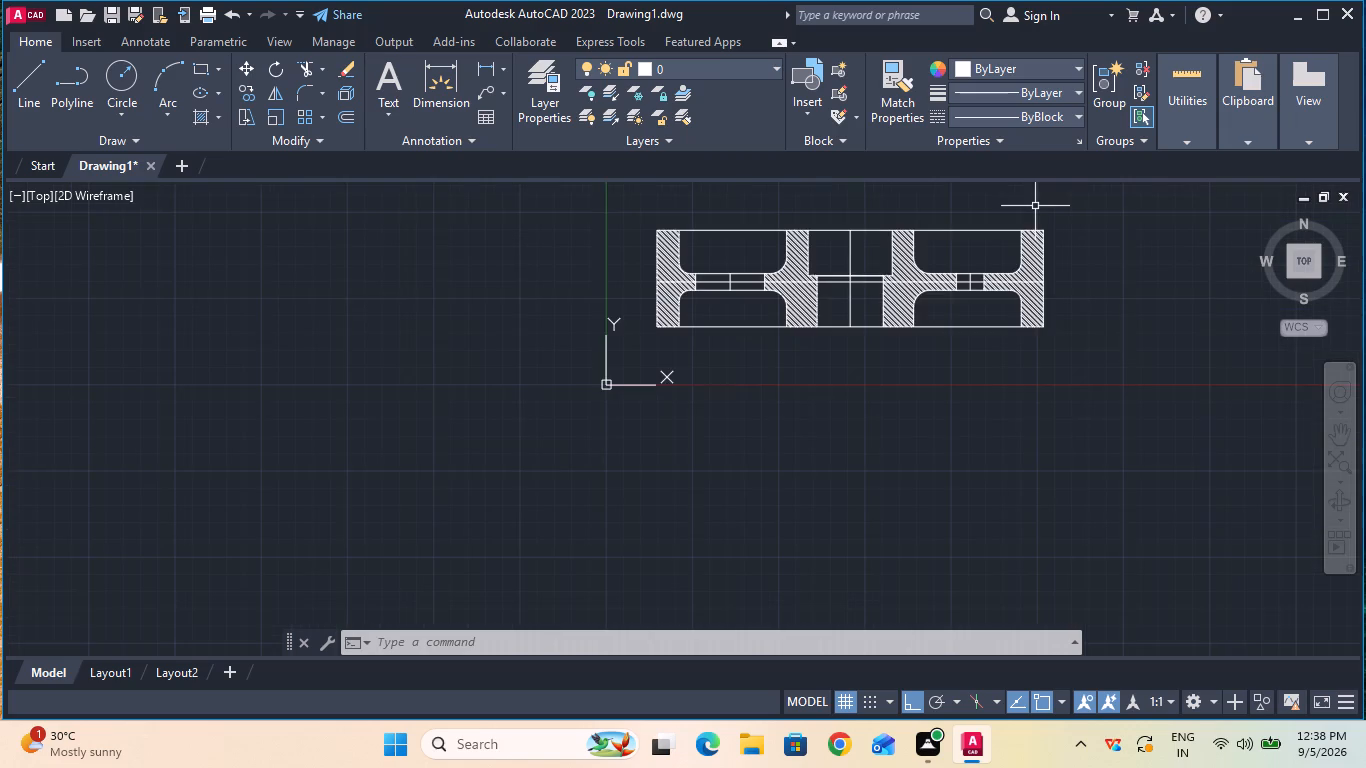
scroll(1035, 206, "up", 2, "ctrl")
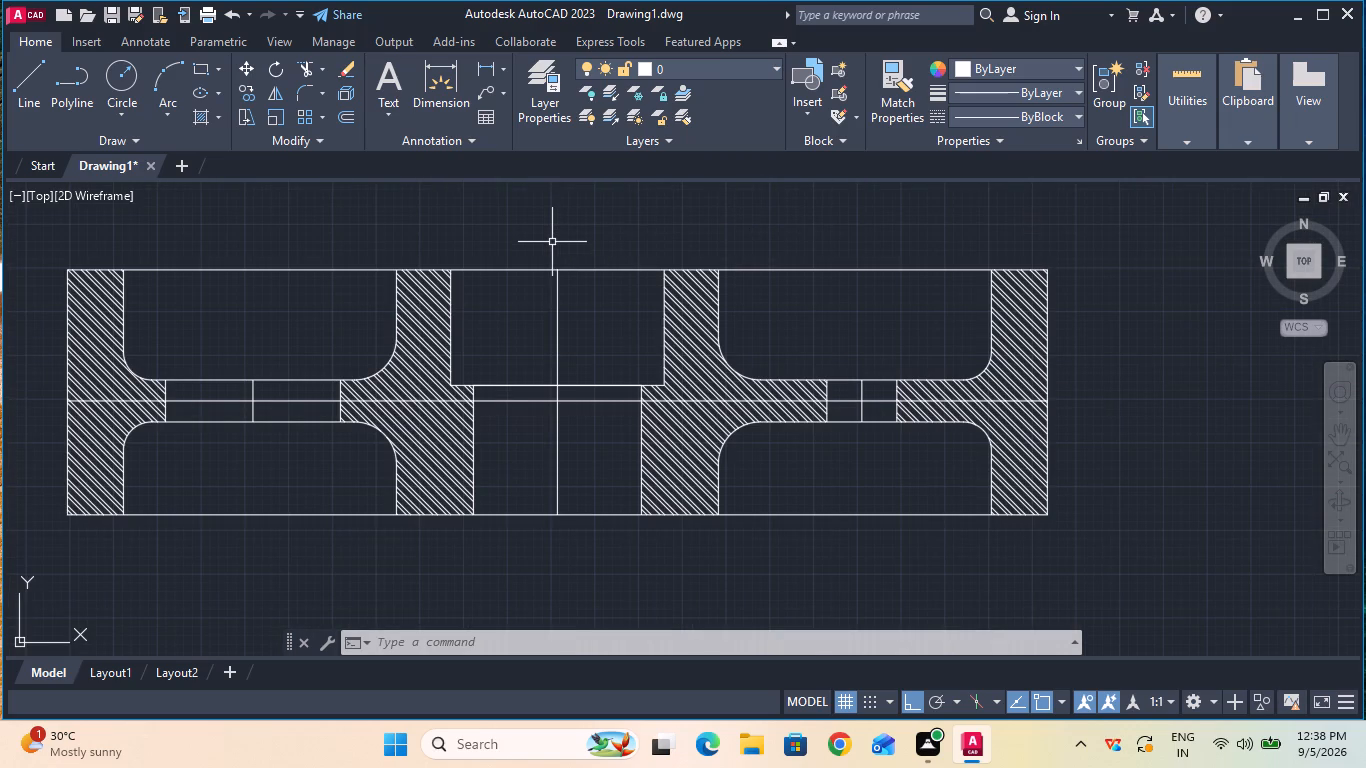
left_click(1333, 440)
left_click_drag(1217, 403, 1235, 462)
left_click_drag(1240, 477, 1258, 502)
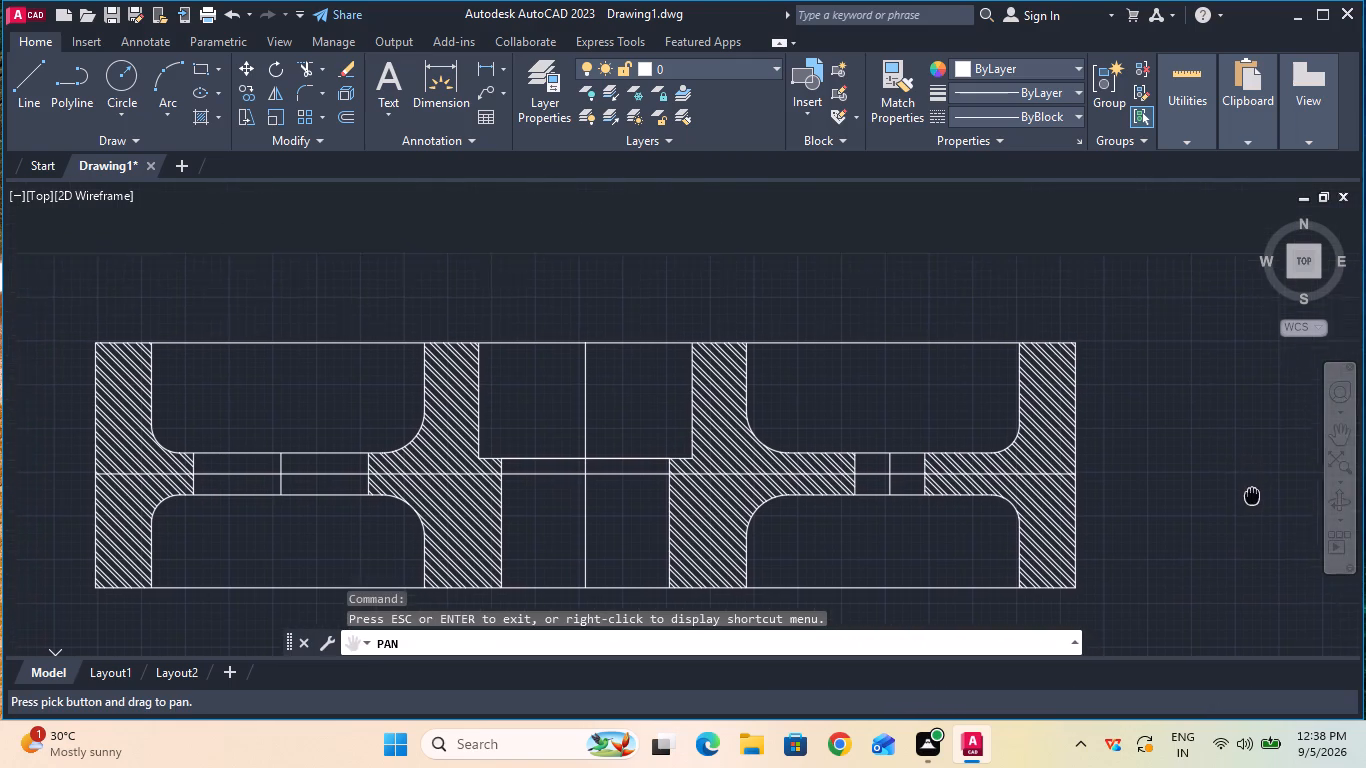
left_click_drag(1258, 502, 1270, 524)
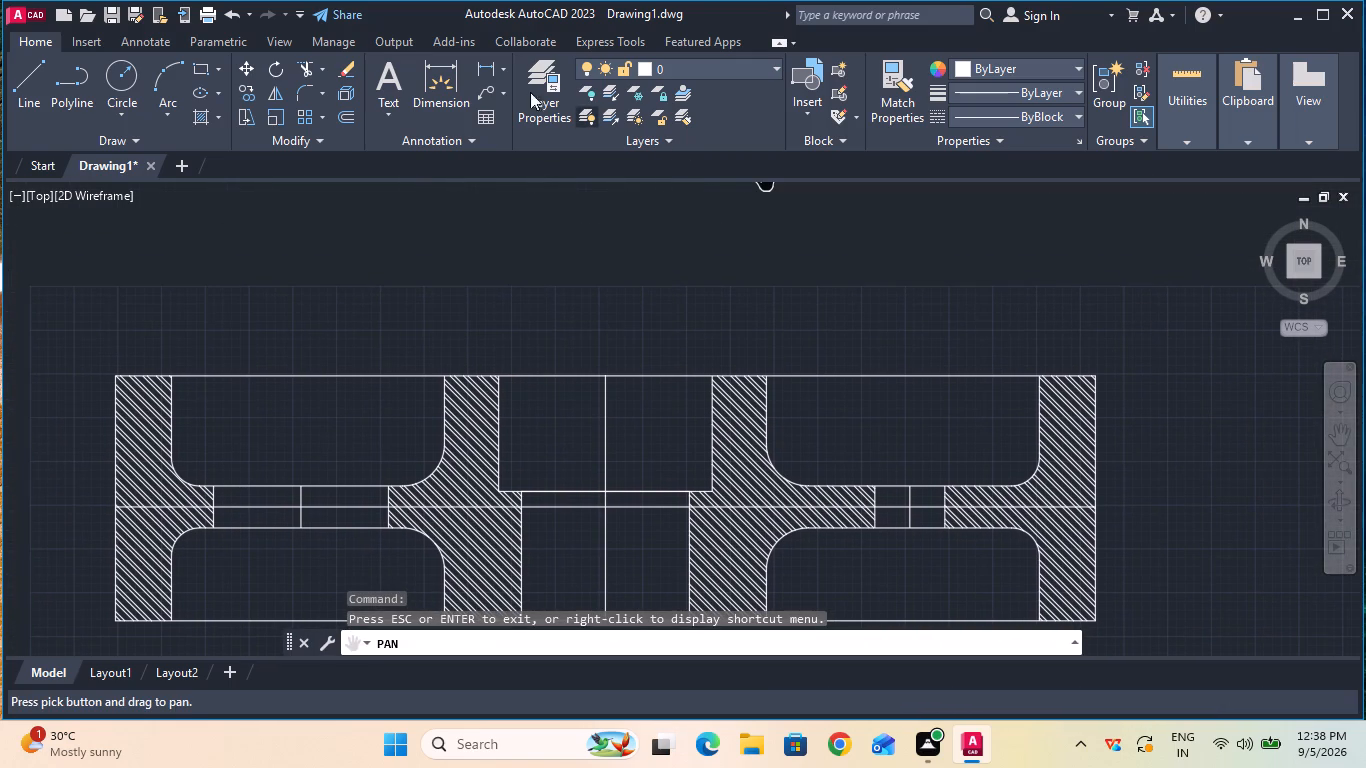
left_click(489, 66)
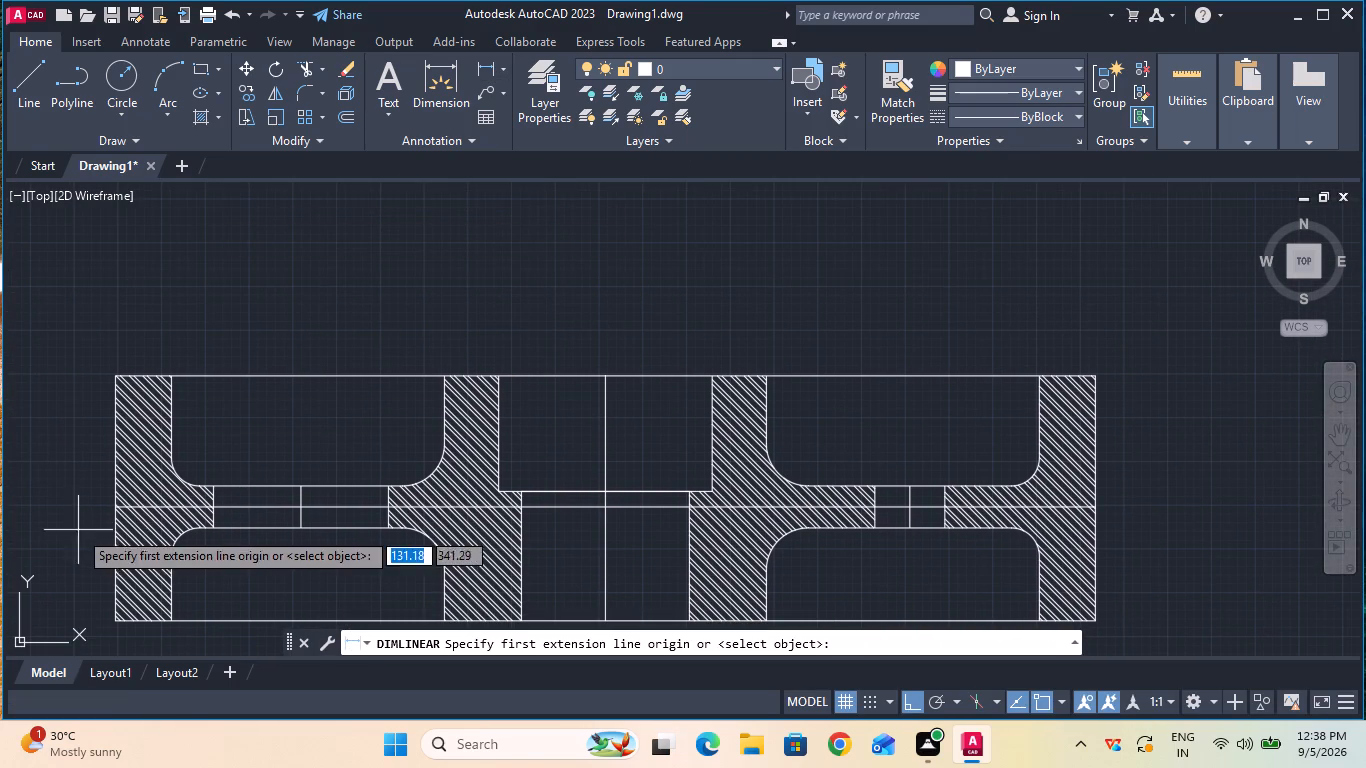
left_click(115, 507)
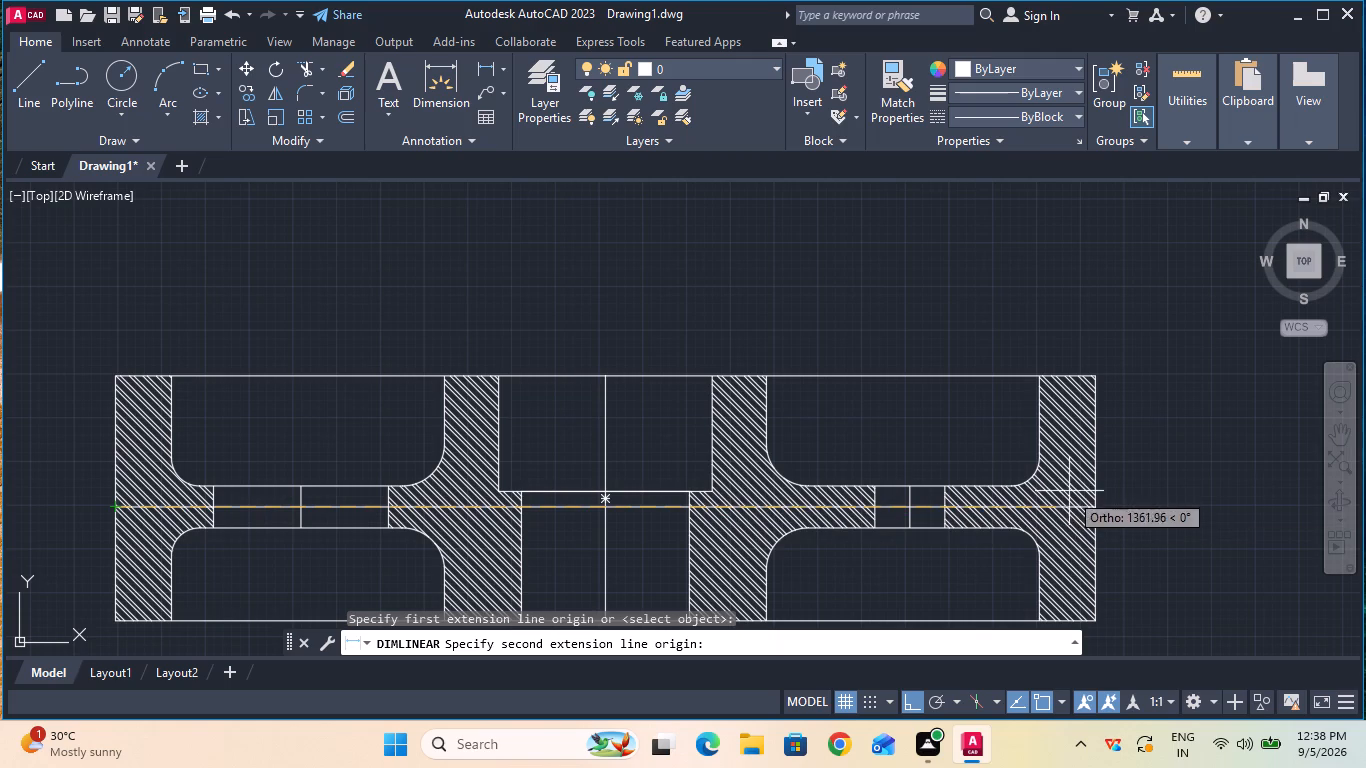
left_click(1092, 509)
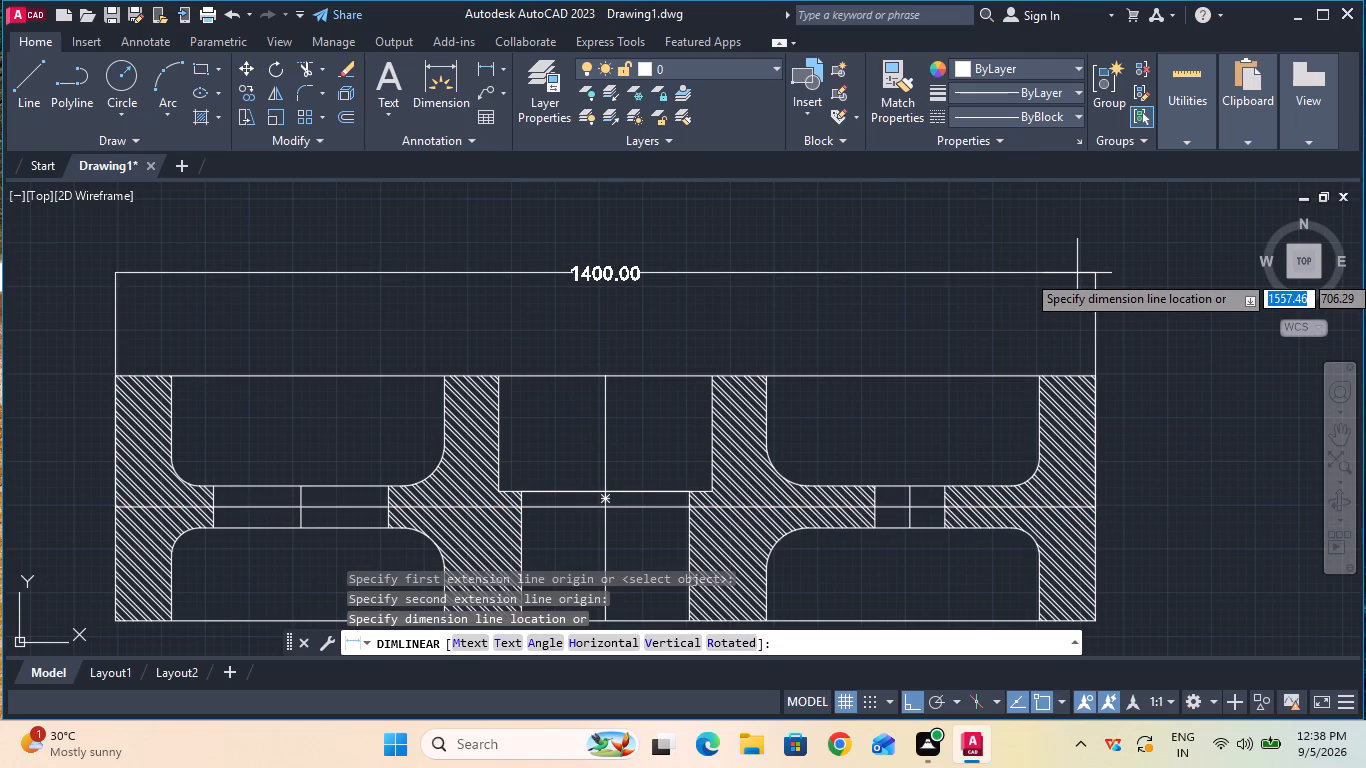
left_click(1077, 222)
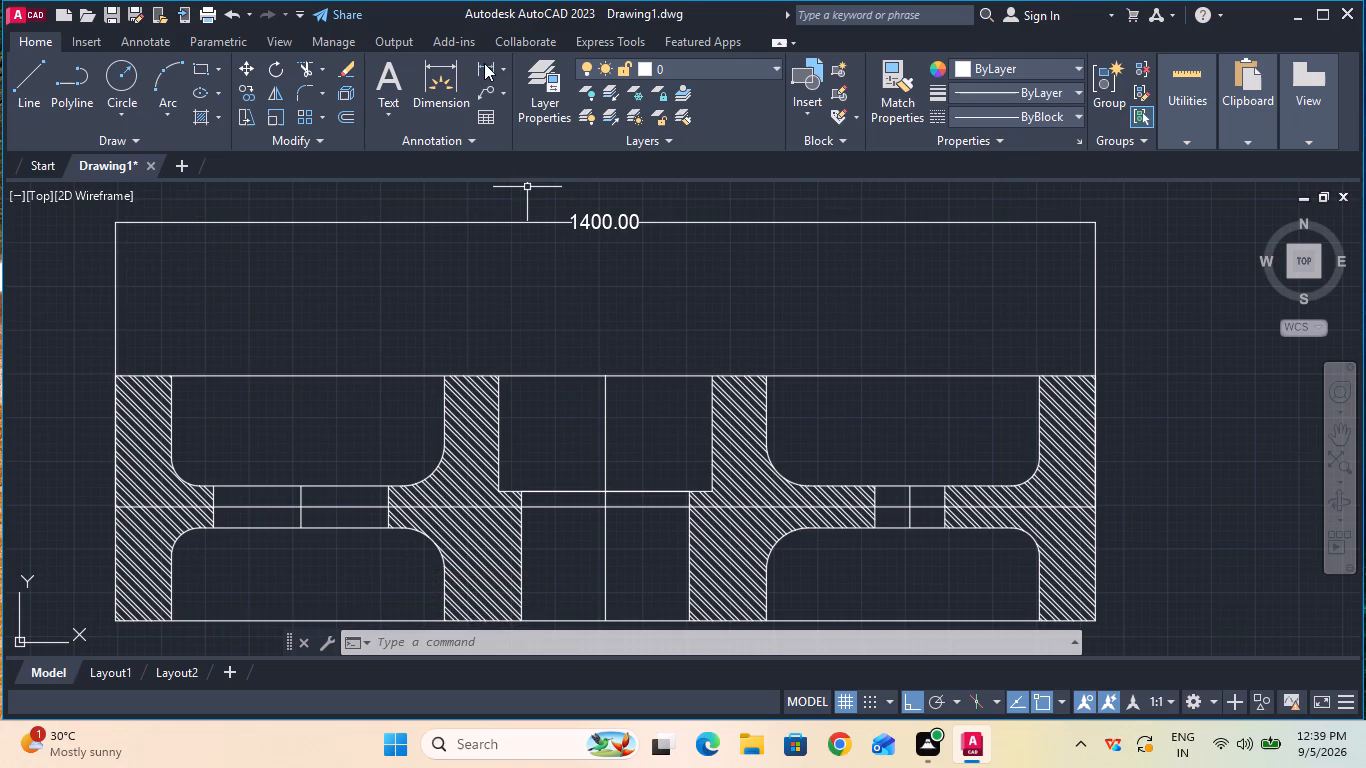
Add linear dimensions above the section for the central hub's outer width and, below it, the top recess's width.
left_click(484, 63)
left_click(447, 375)
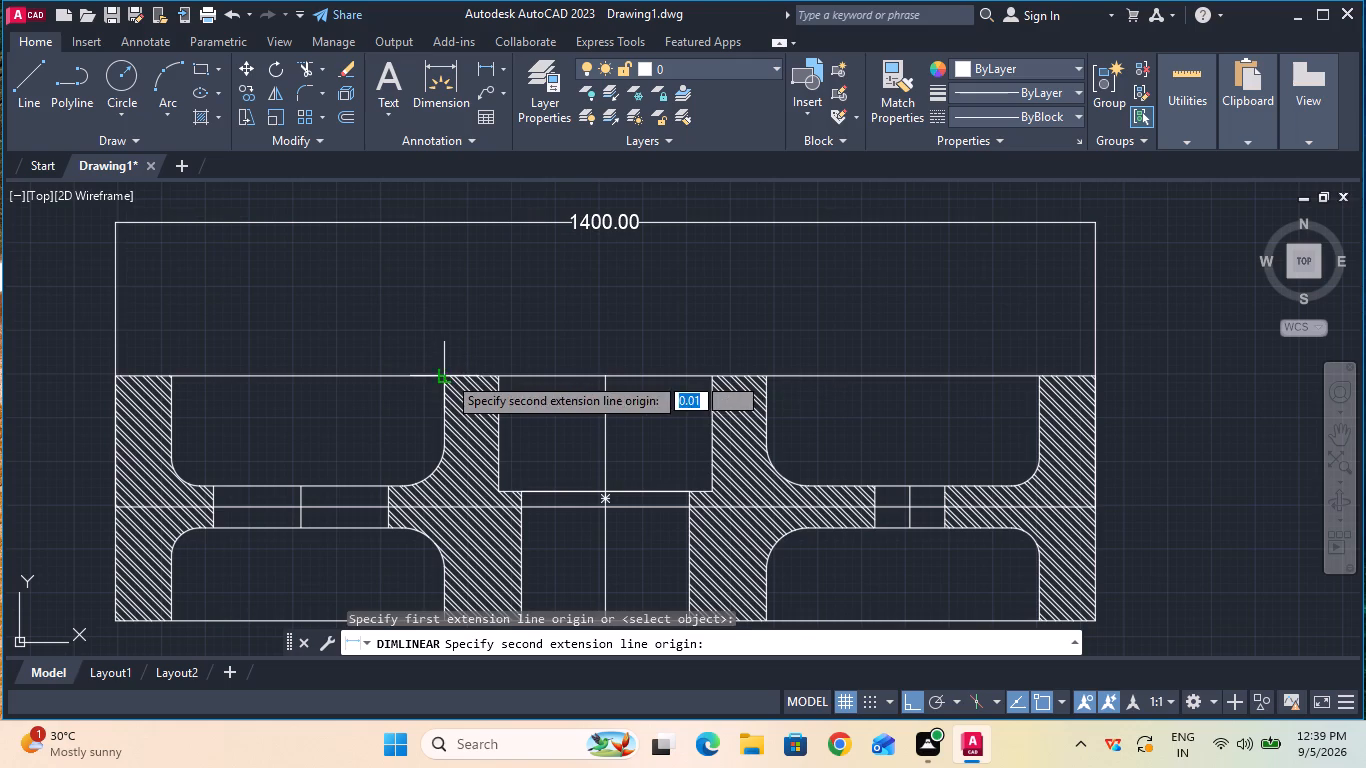
left_click(764, 377)
left_click(763, 284)
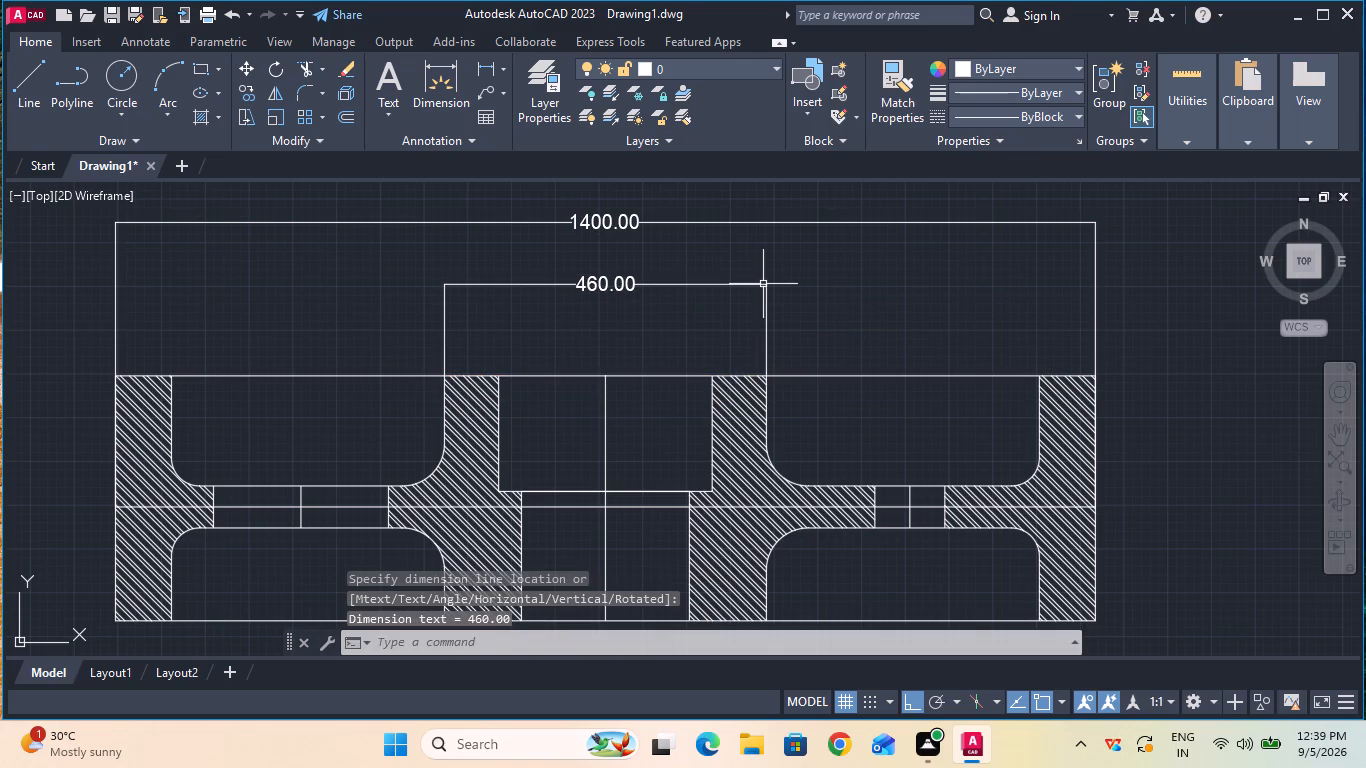
left_click(484, 60)
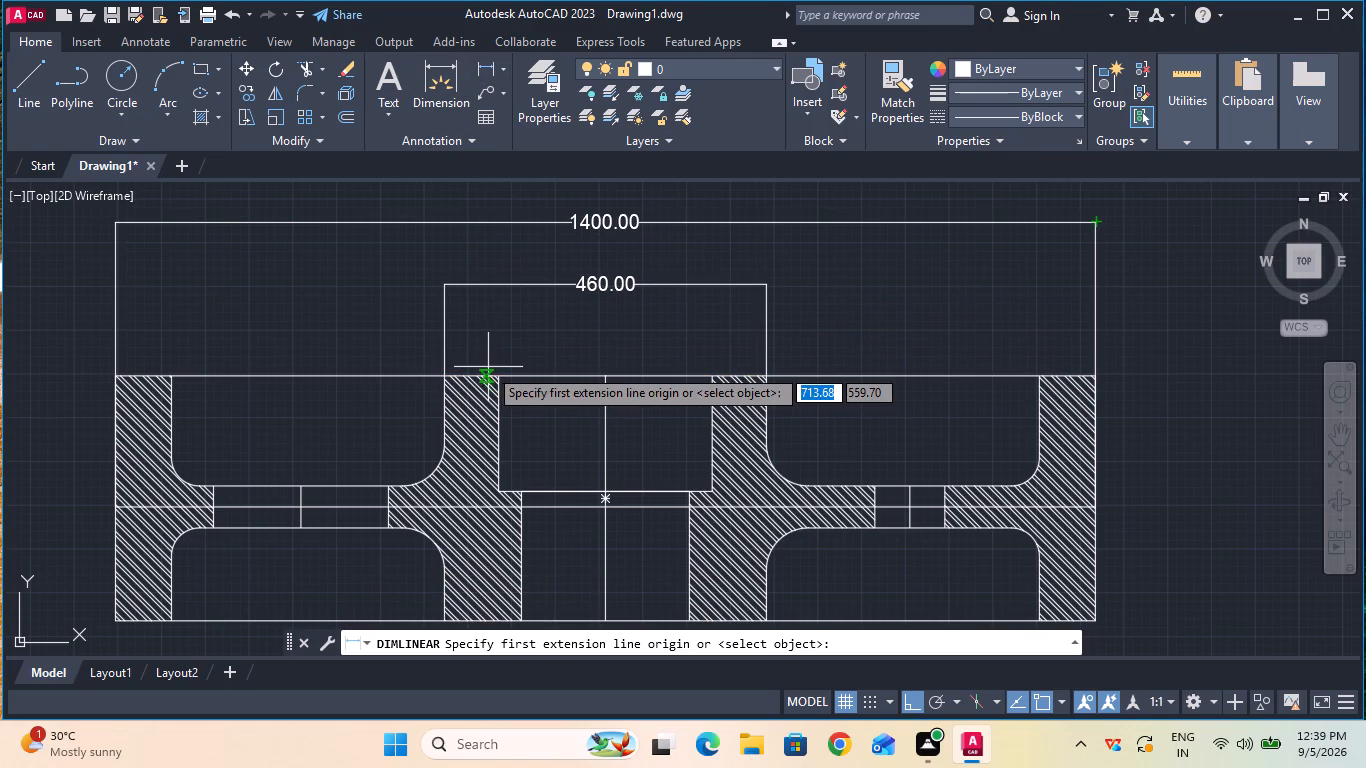
left_click(494, 378)
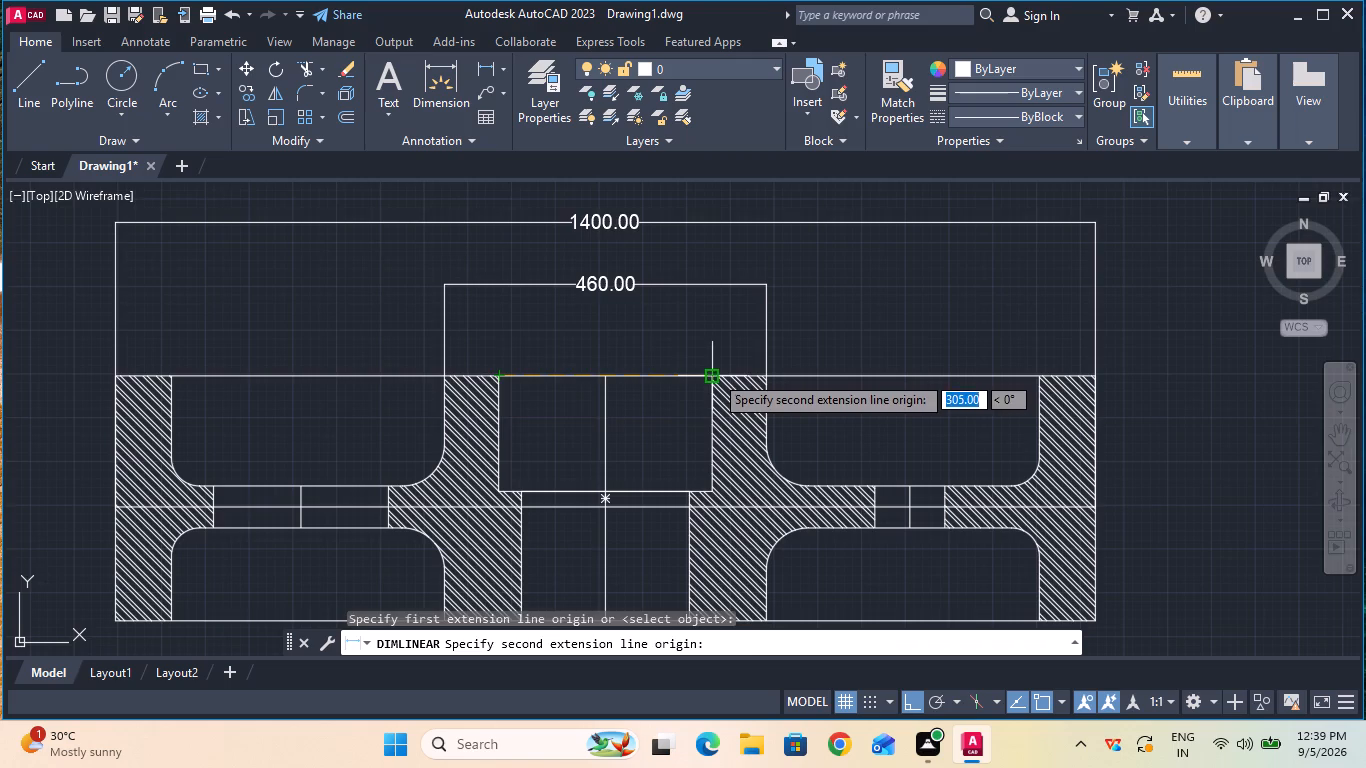
left_click(714, 374)
left_click(720, 315)
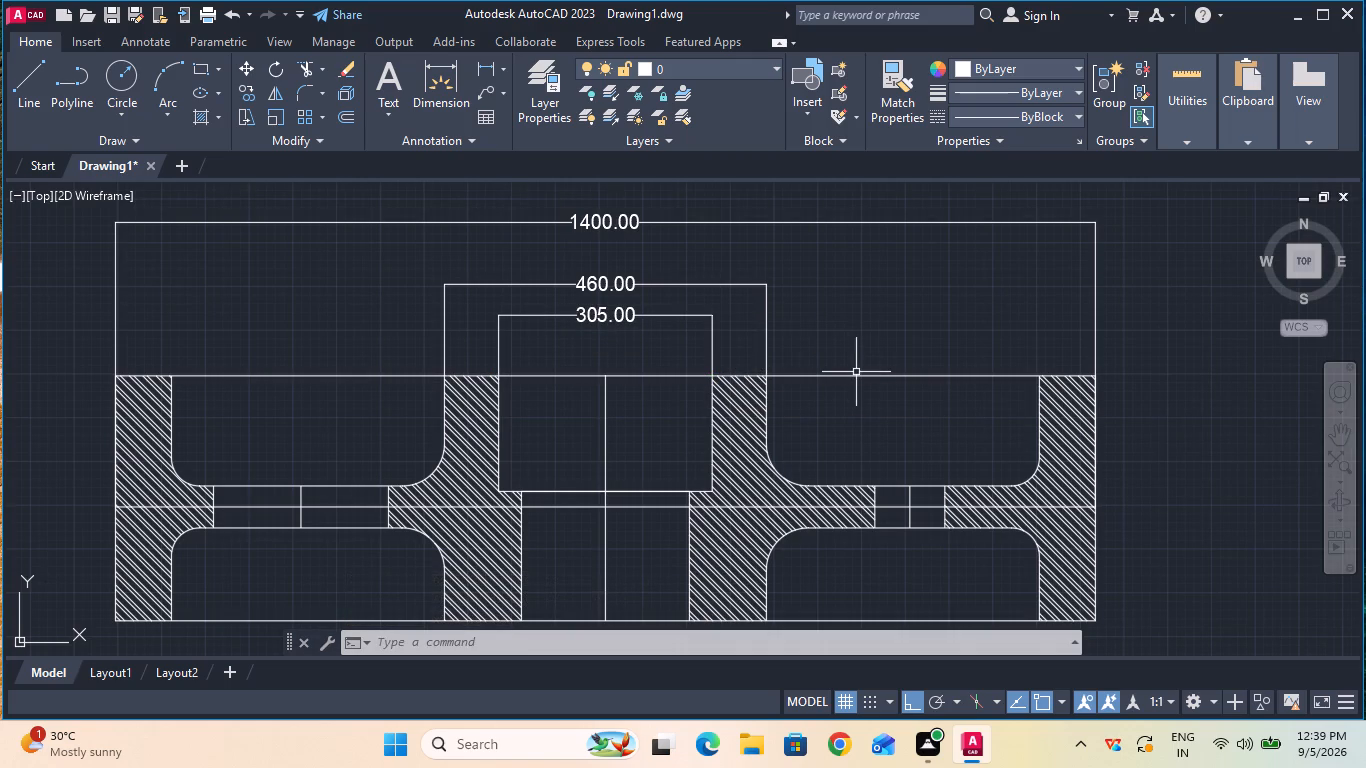
Add vertical linear dimensions inside the centre for the top recess's depth and the lower opening's height.
left_click(484, 61)
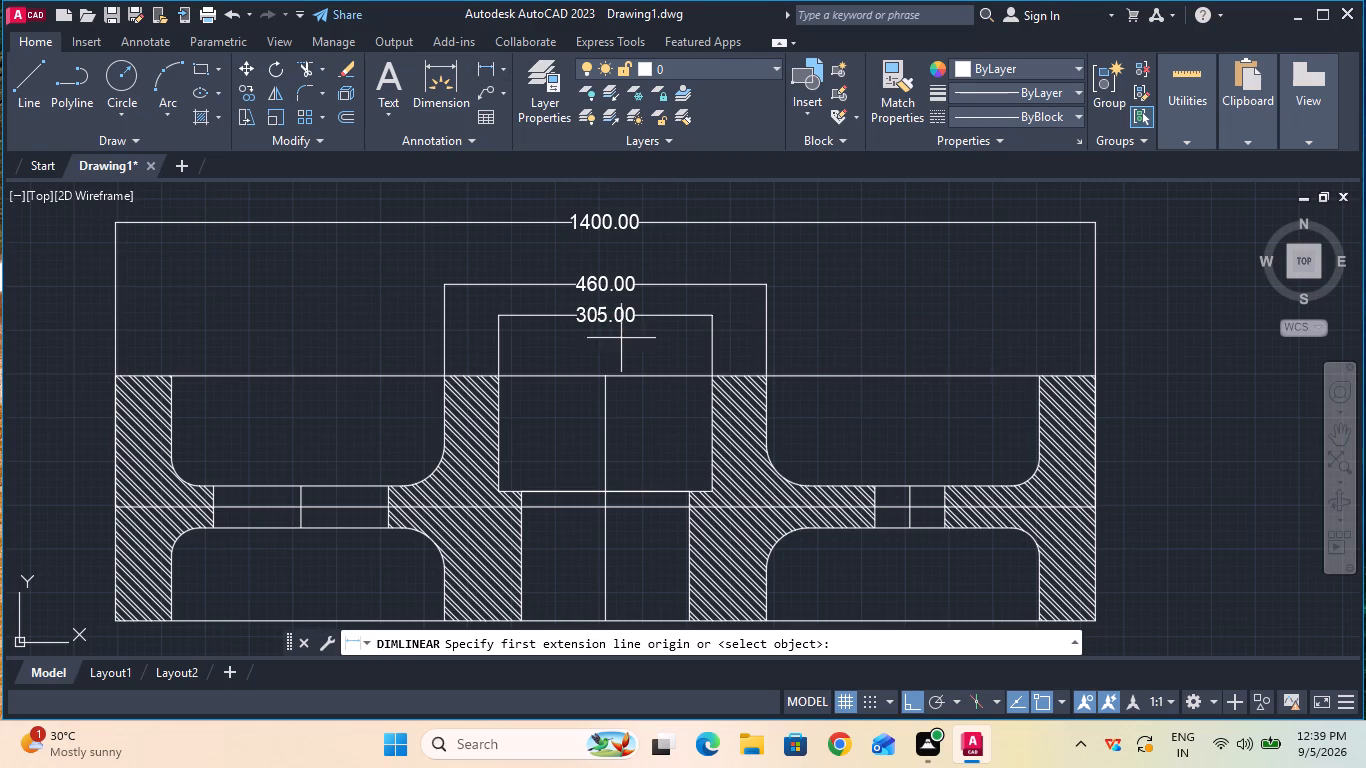
left_click(659, 376)
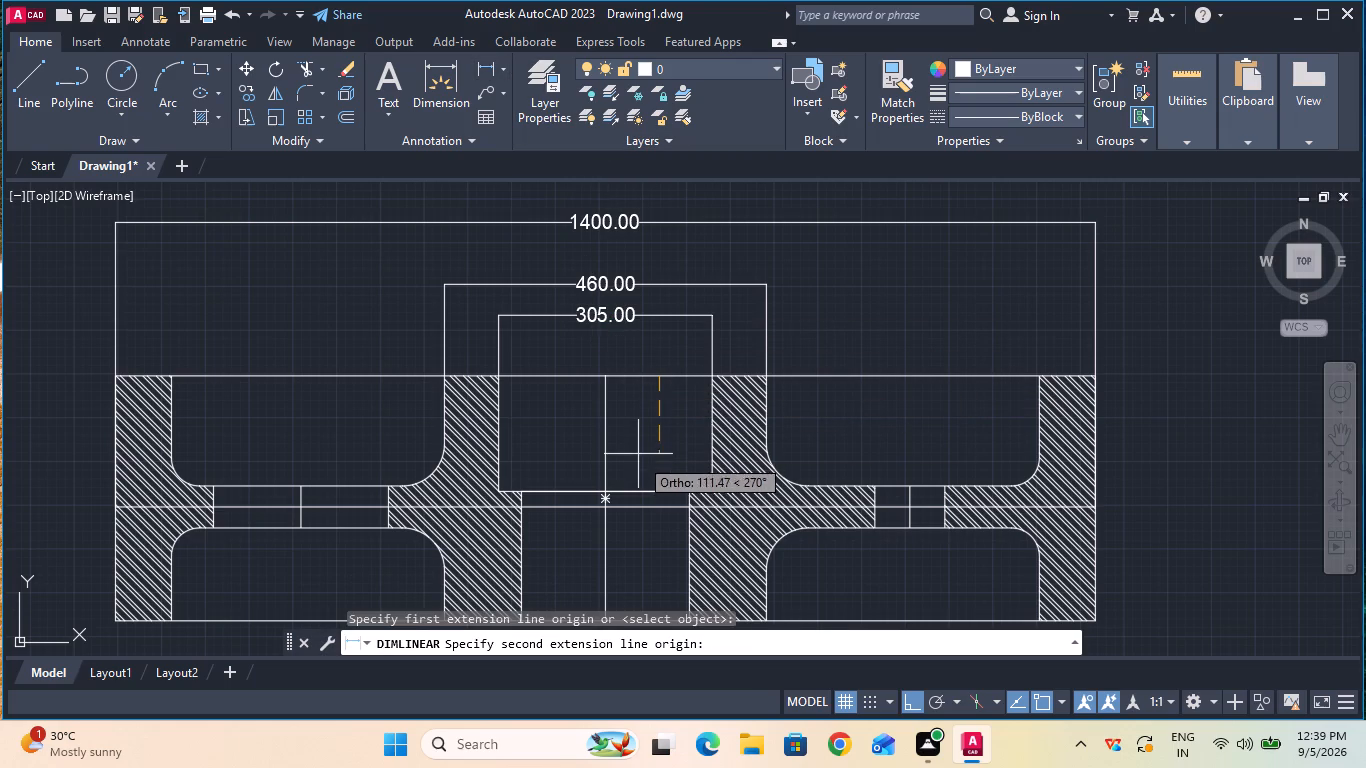
left_click(656, 495)
left_click(675, 484)
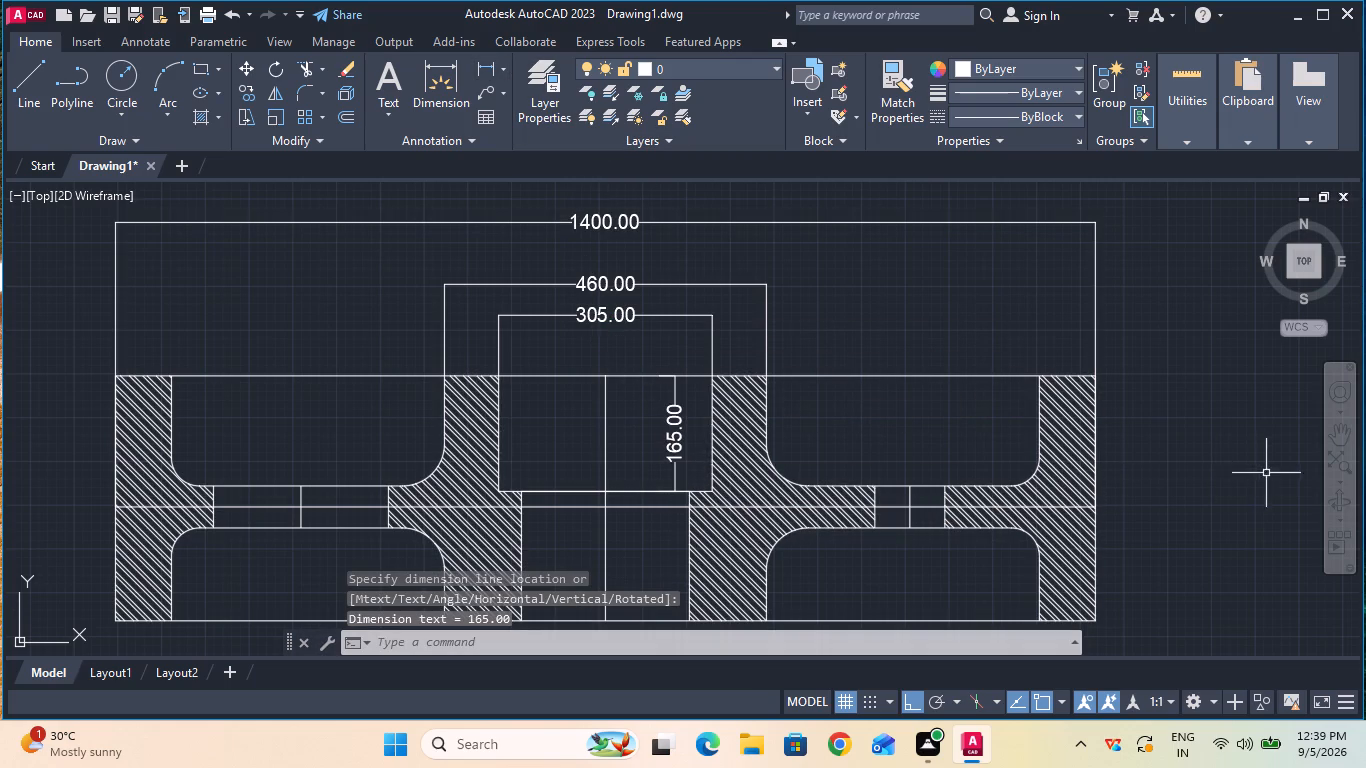
key("Down")
left_click(1339, 445)
left_click_drag(1258, 532, 1259, 508)
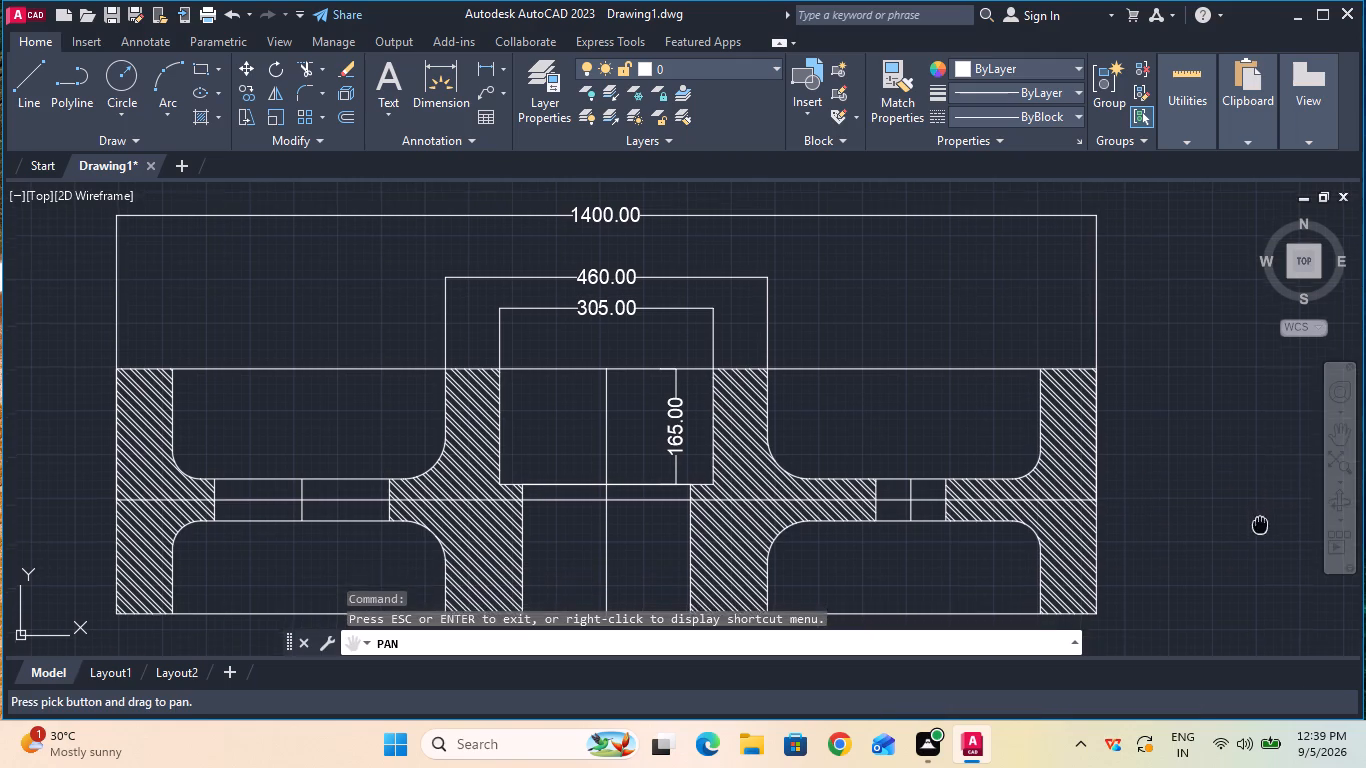
left_click_drag(1259, 508, 1254, 456)
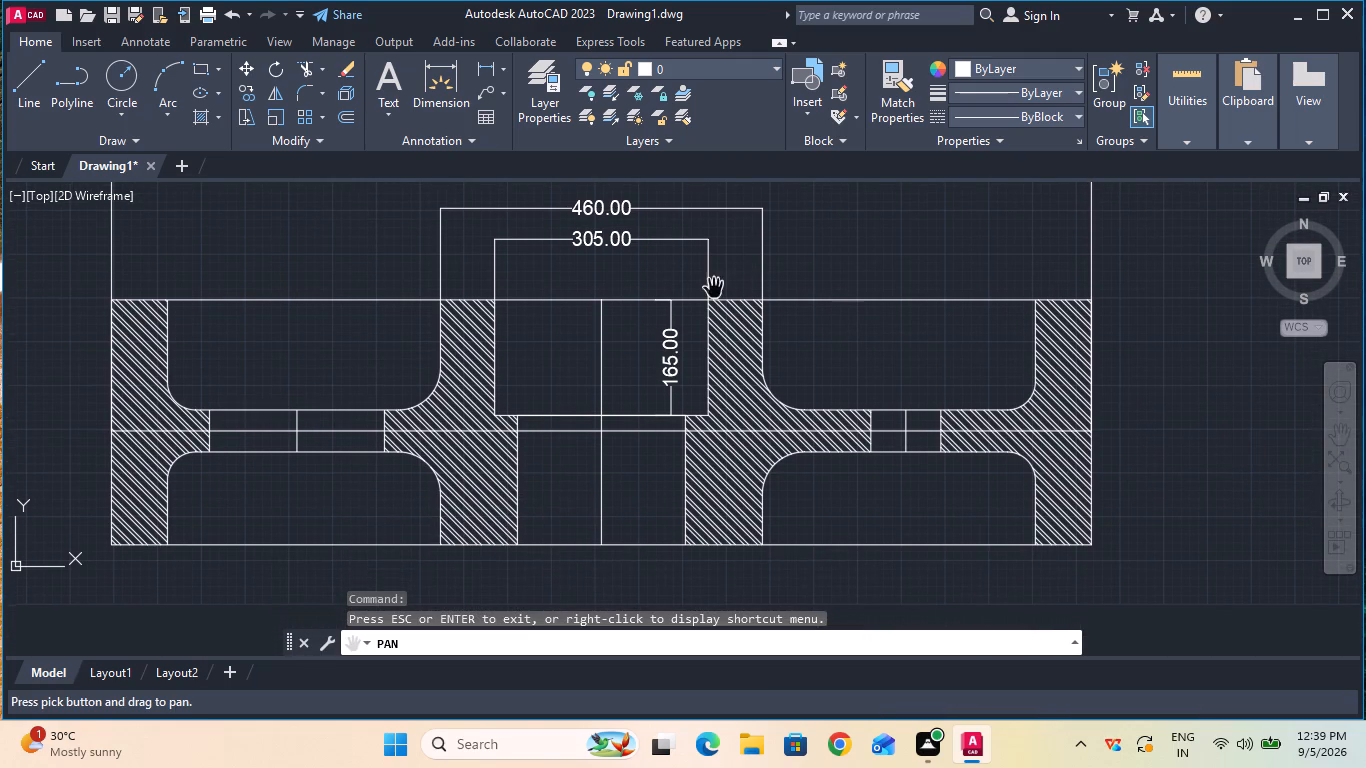
left_click(478, 75)
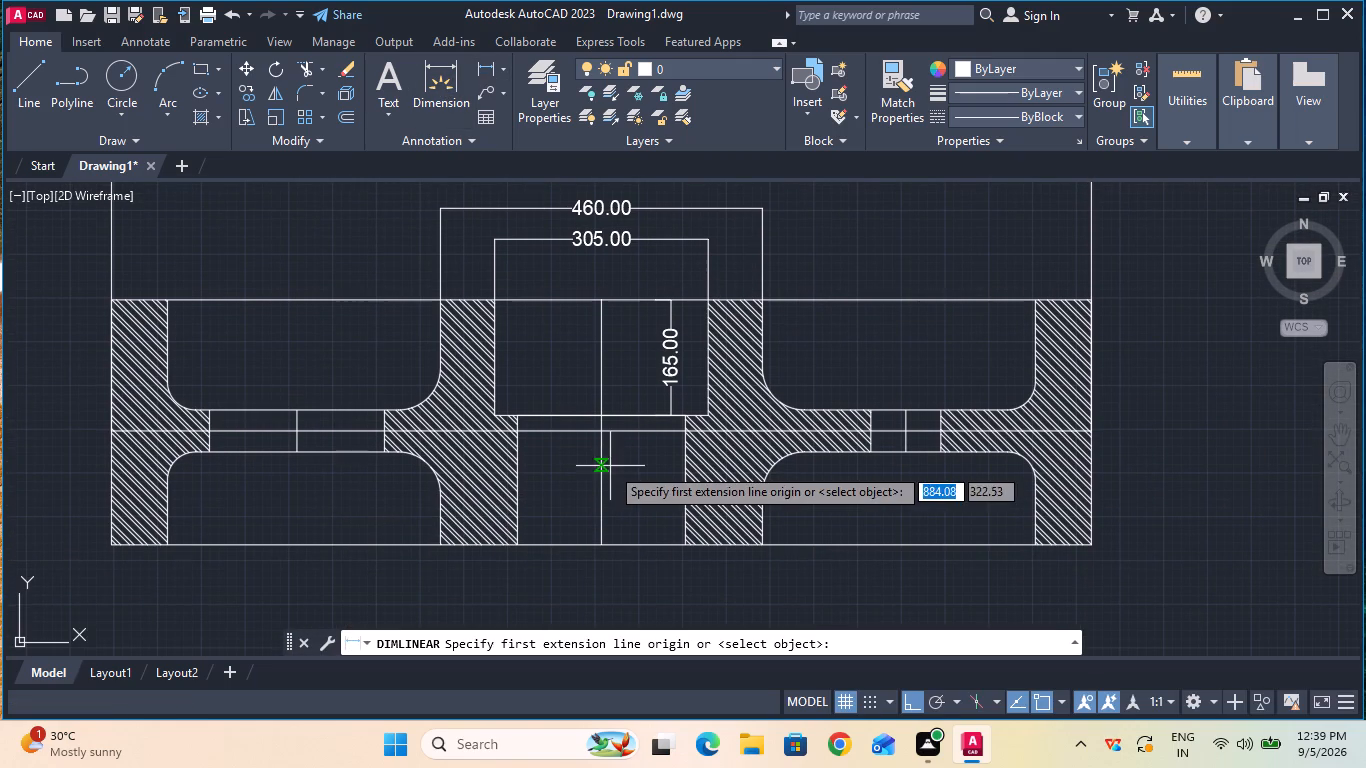
left_click(650, 417)
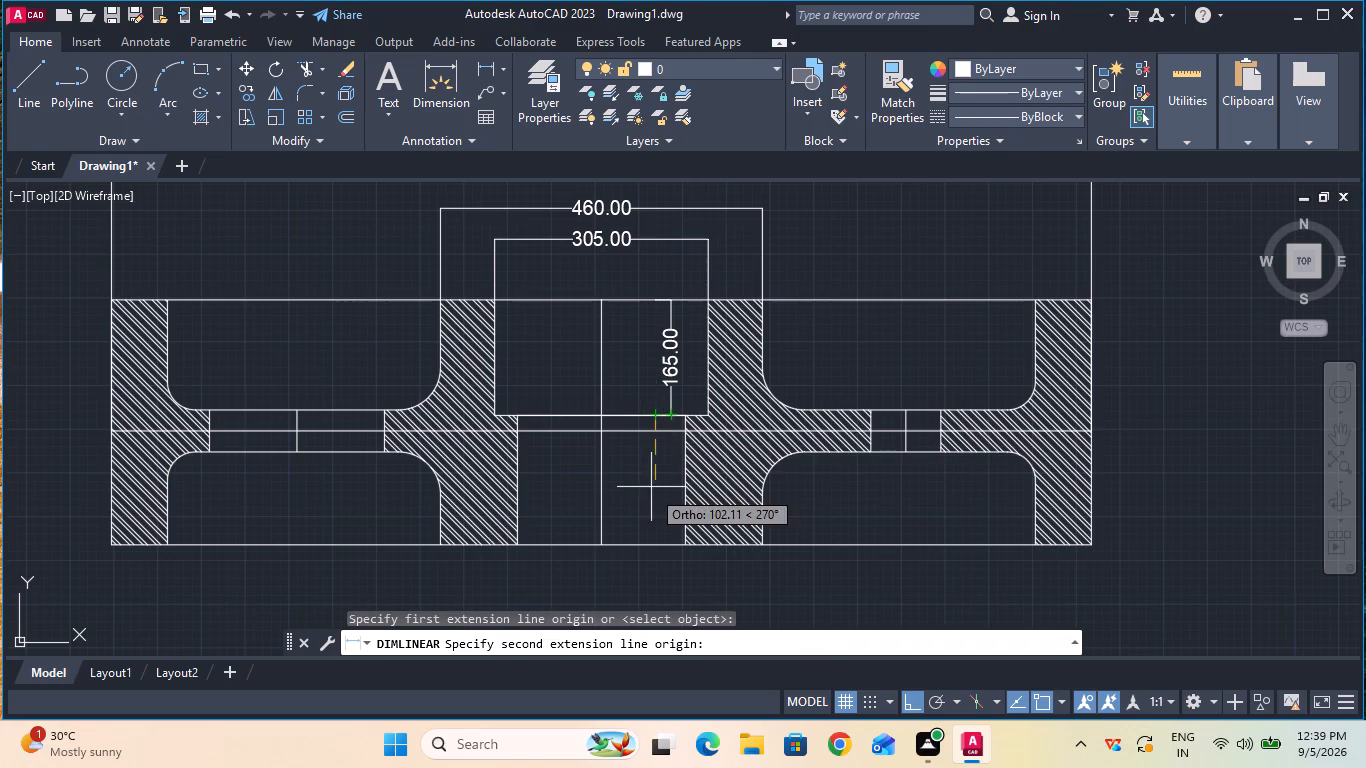
left_click(653, 541)
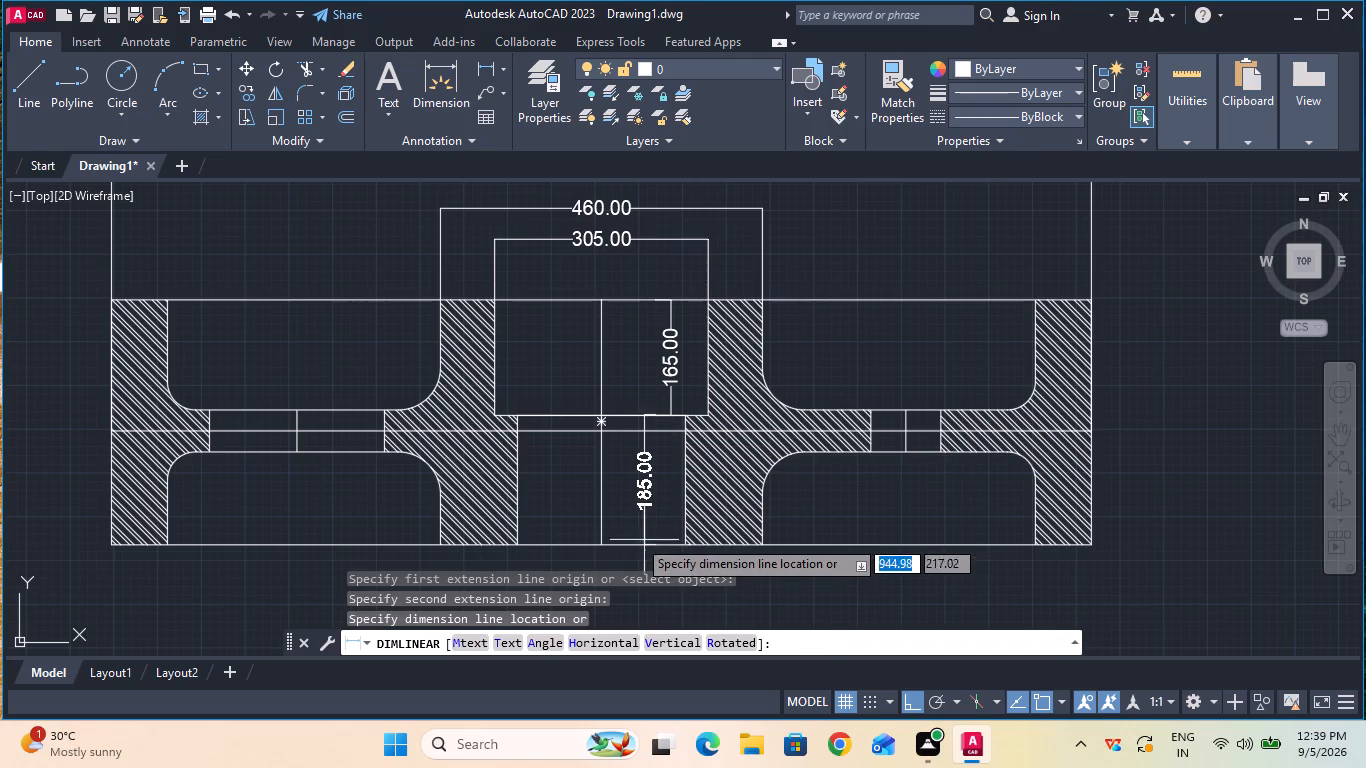
left_click(626, 534)
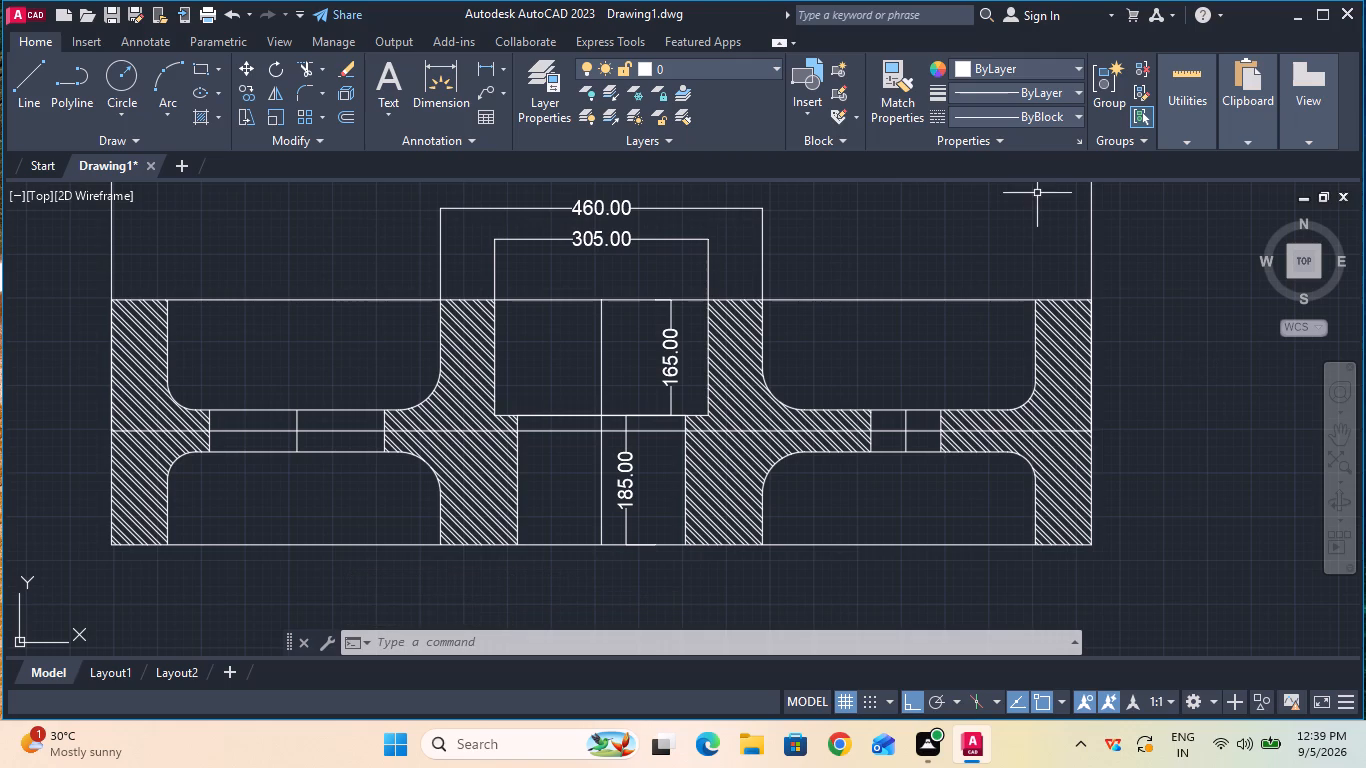
Dimension the lower central opening's width and the distance between the two side slots' centre lines, placing both beneath the section.
left_click(490, 75)
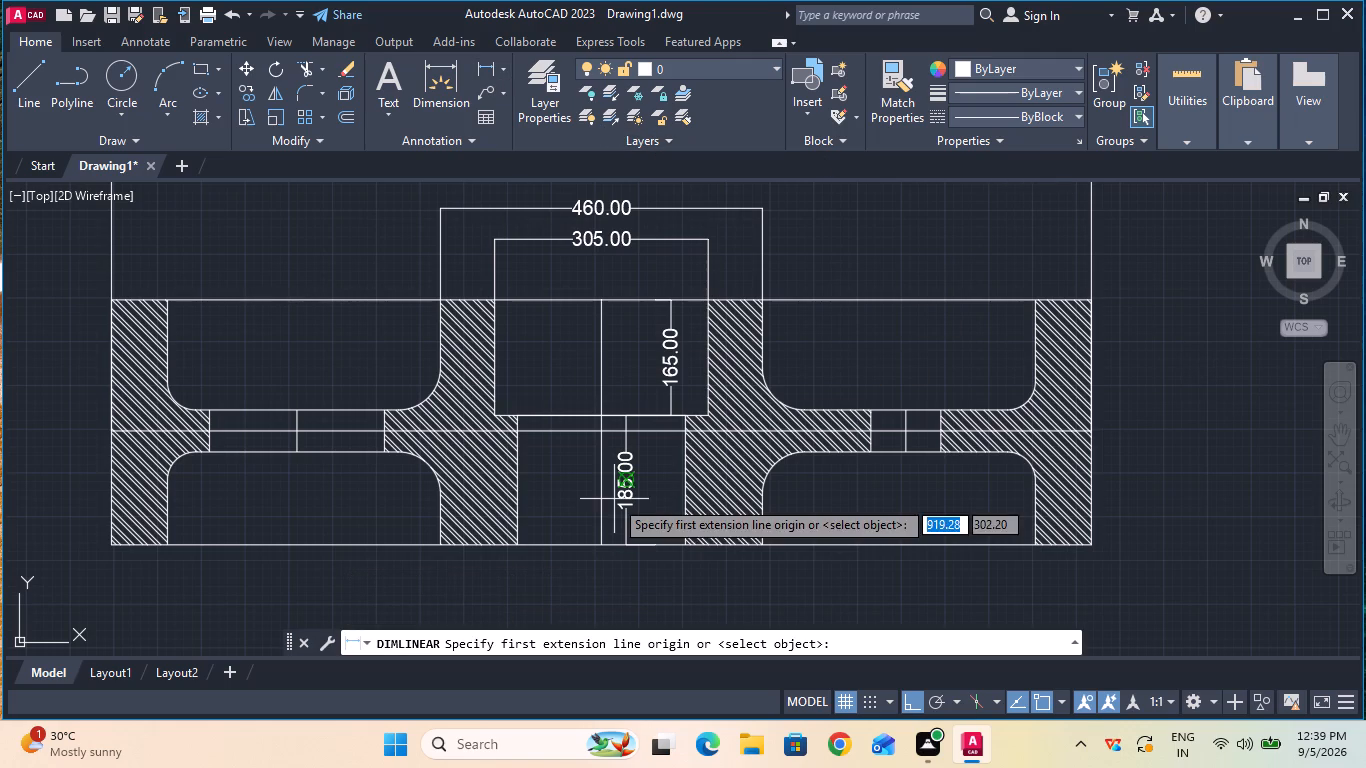
left_click(517, 546)
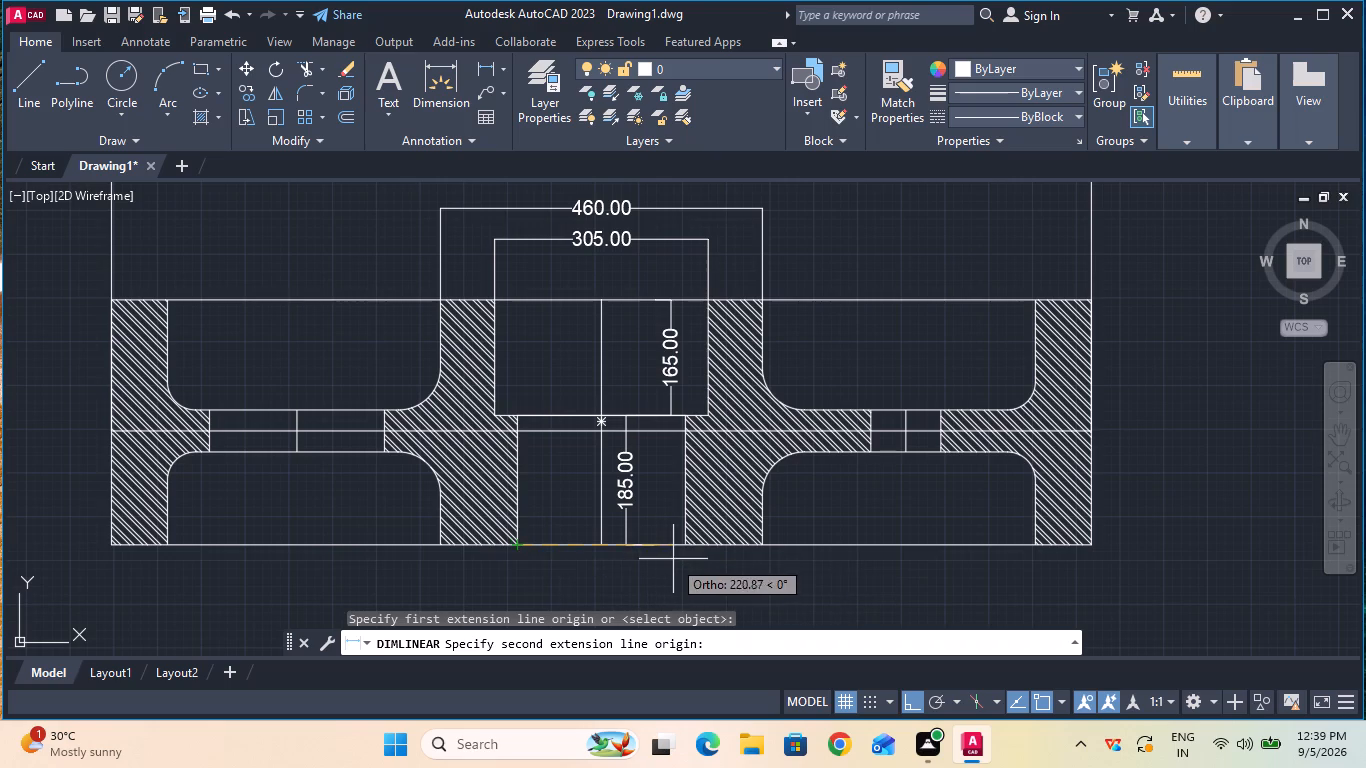
left_click(681, 551)
left_click(681, 569)
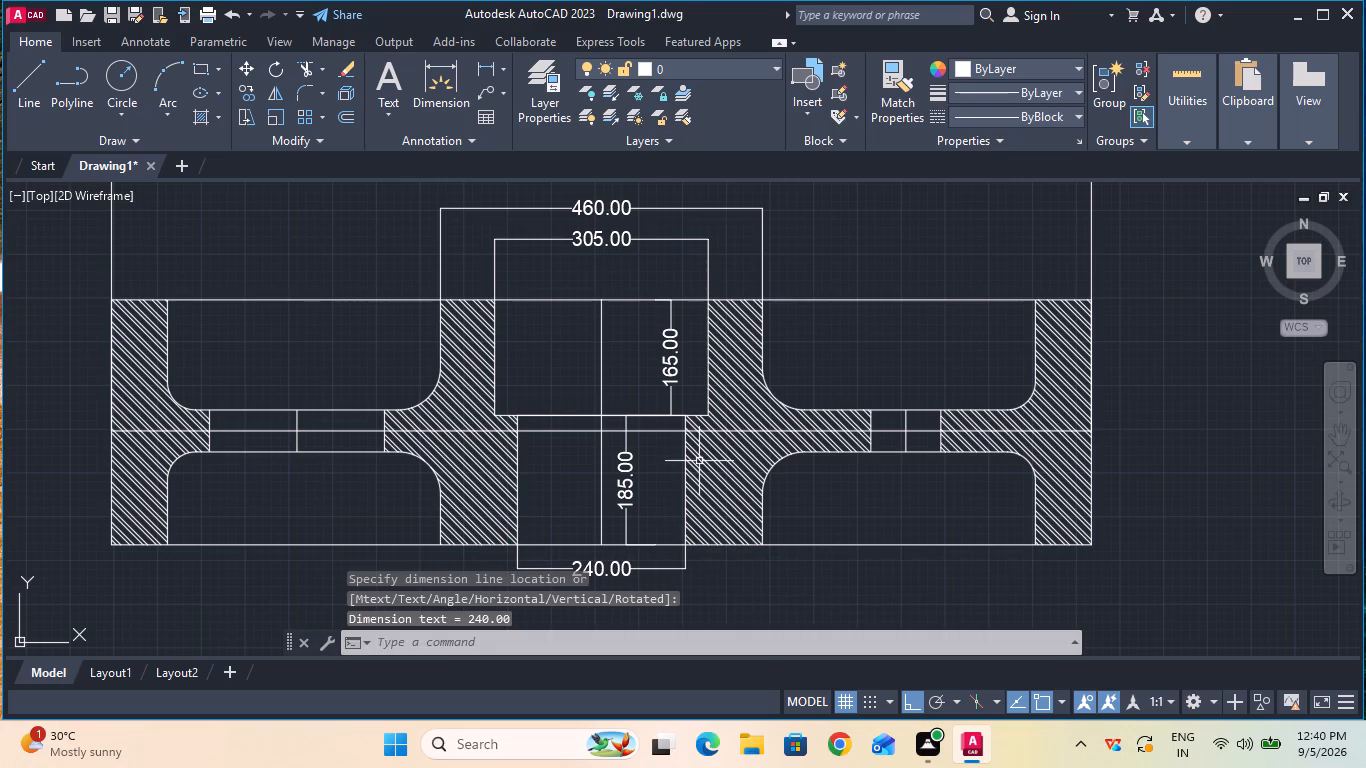
left_click(477, 69)
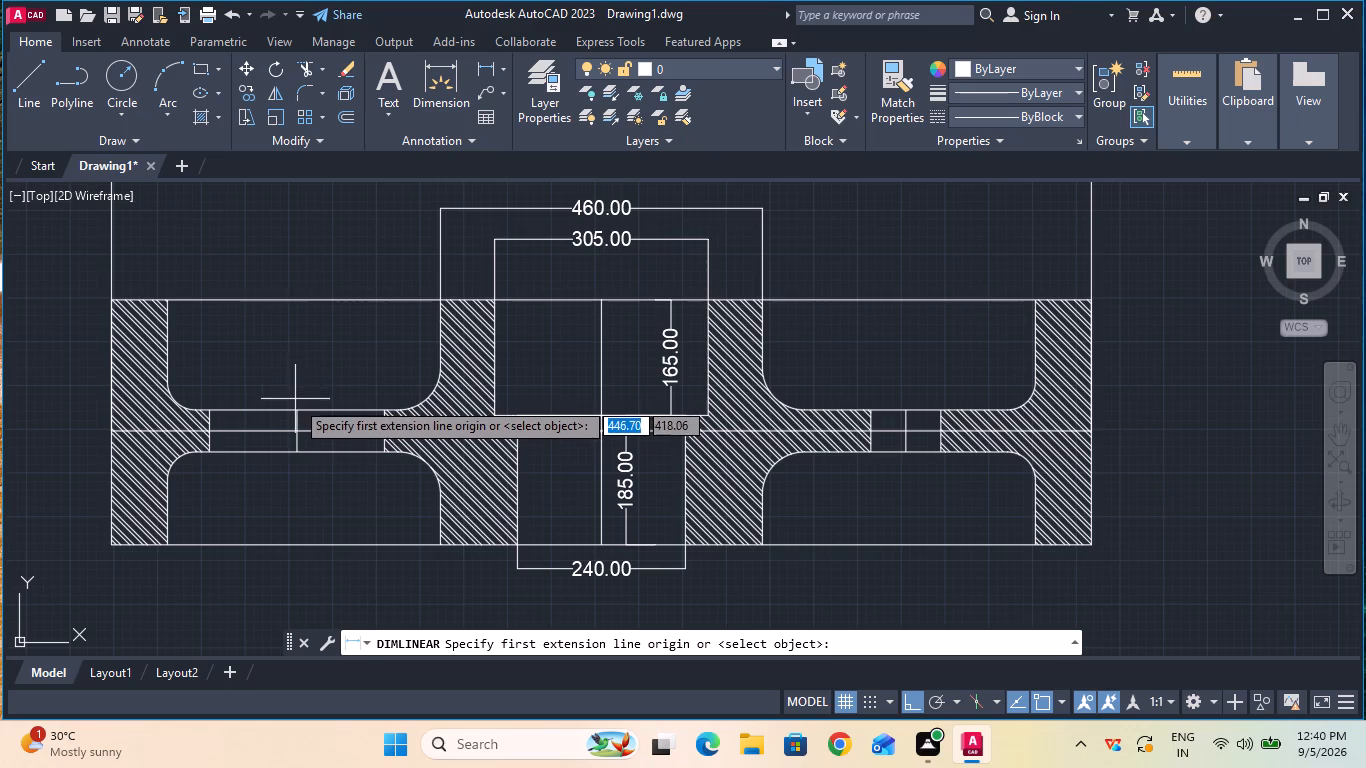
left_click(296, 409)
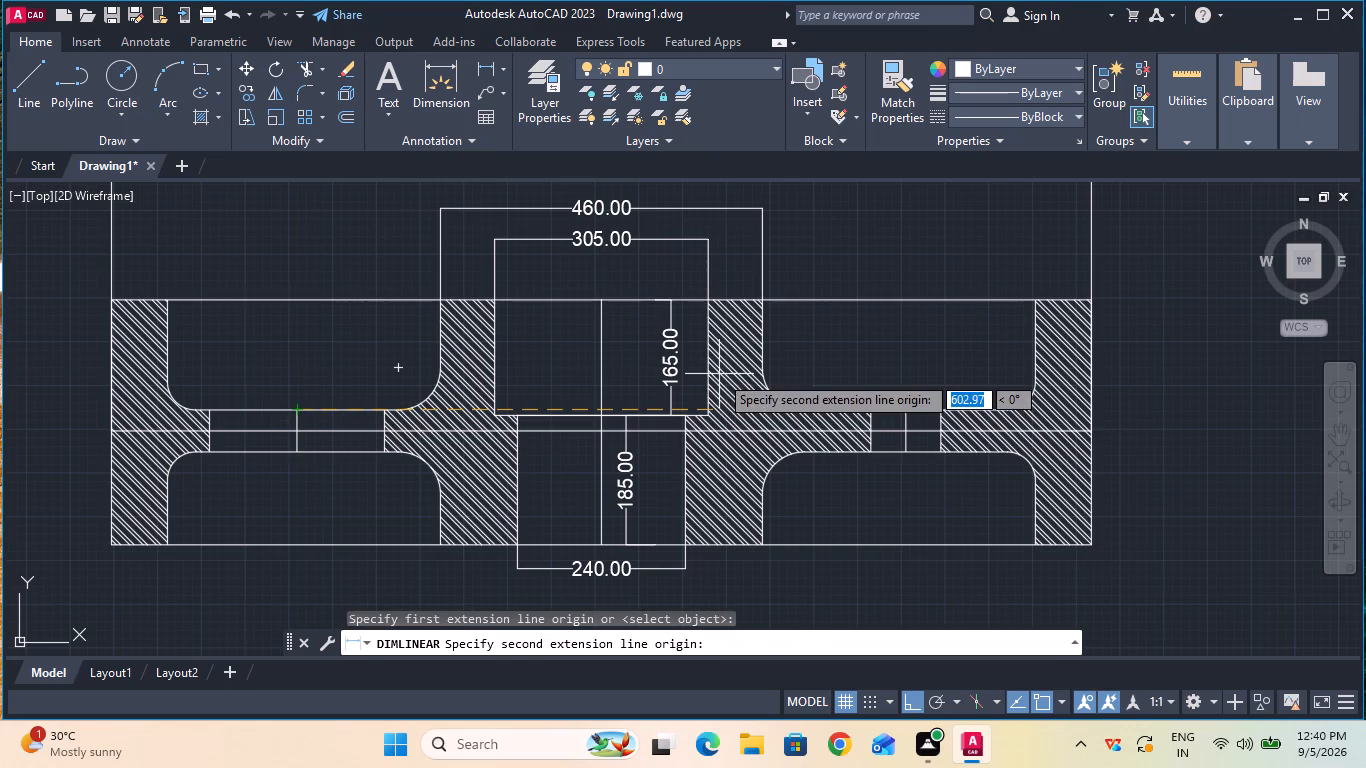
left_click(907, 409)
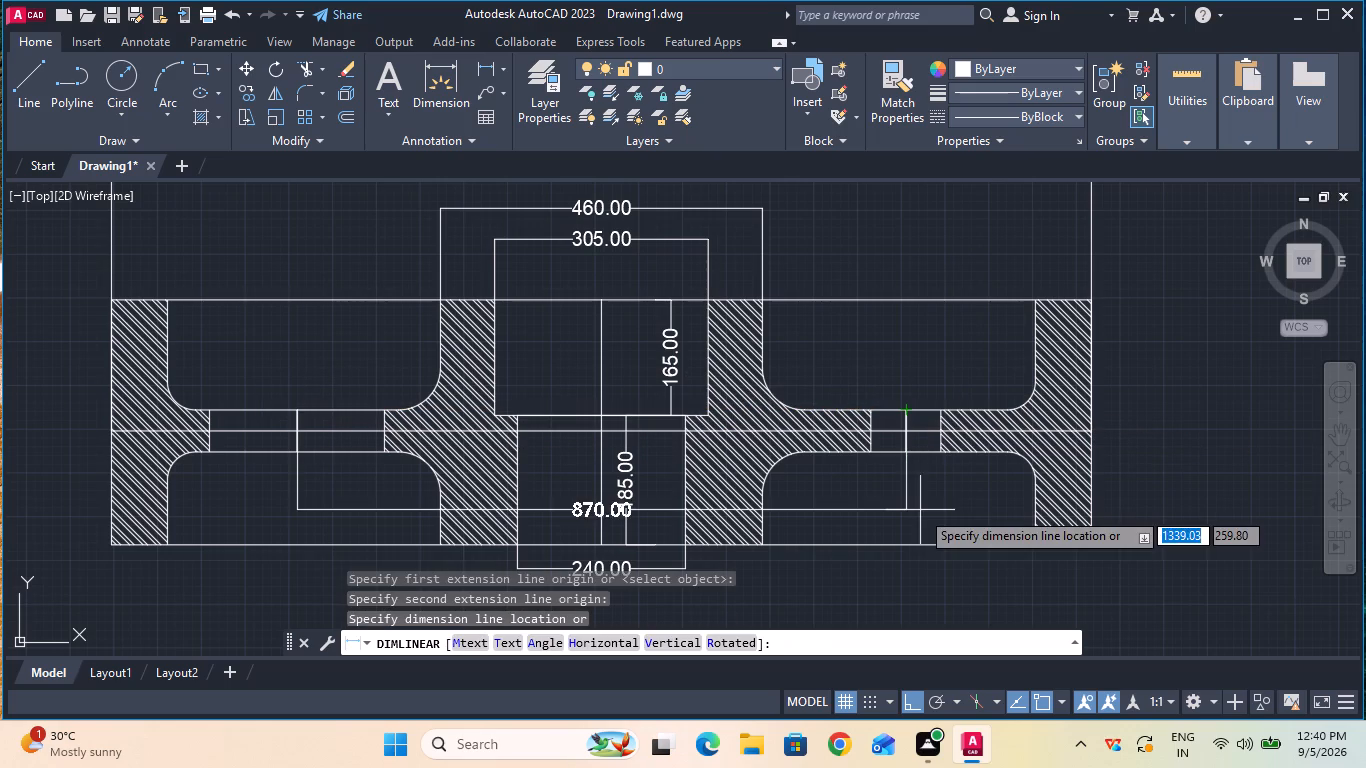
left_click(935, 608)
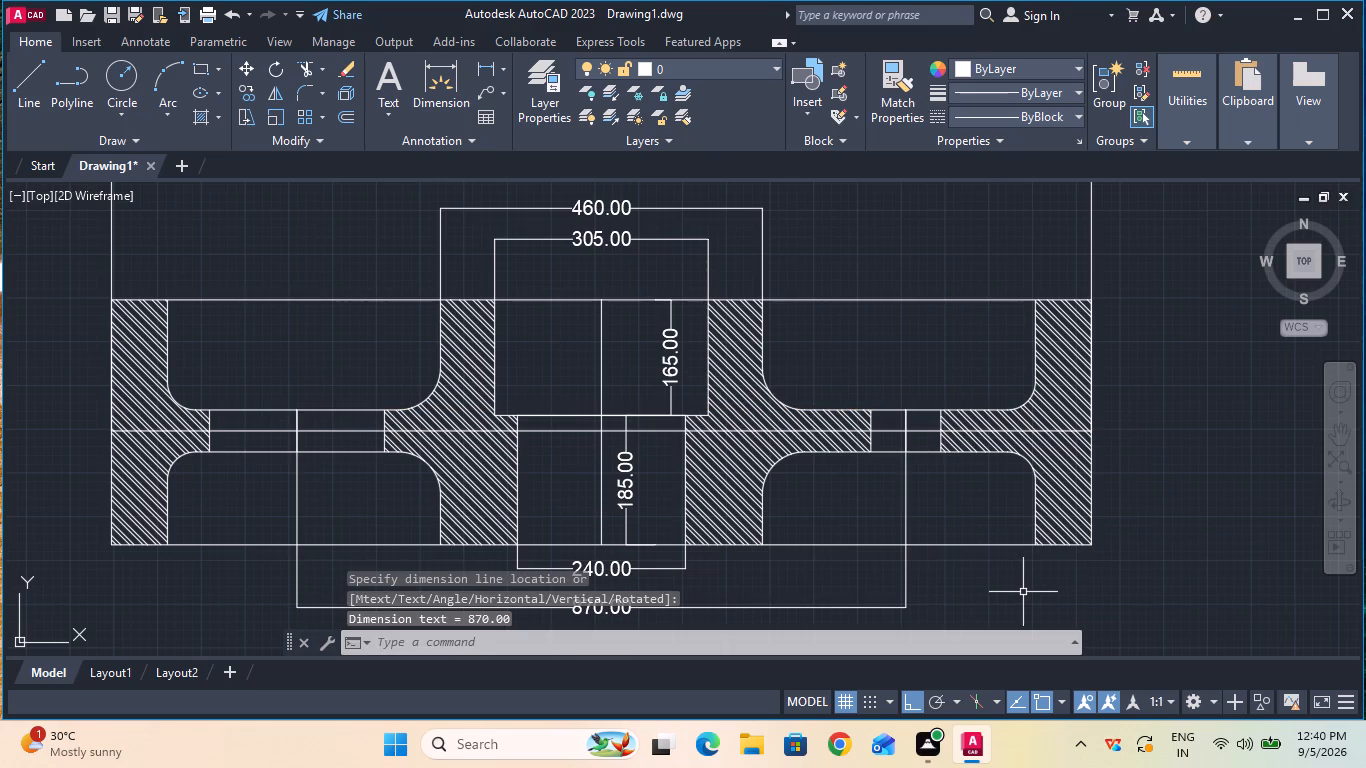
Add a linear dimension for the distance between the two outer rims' inner edges, placing it below the other dimensions beneath the section.
scroll(1024, 592, "down", 1, "ctrl")
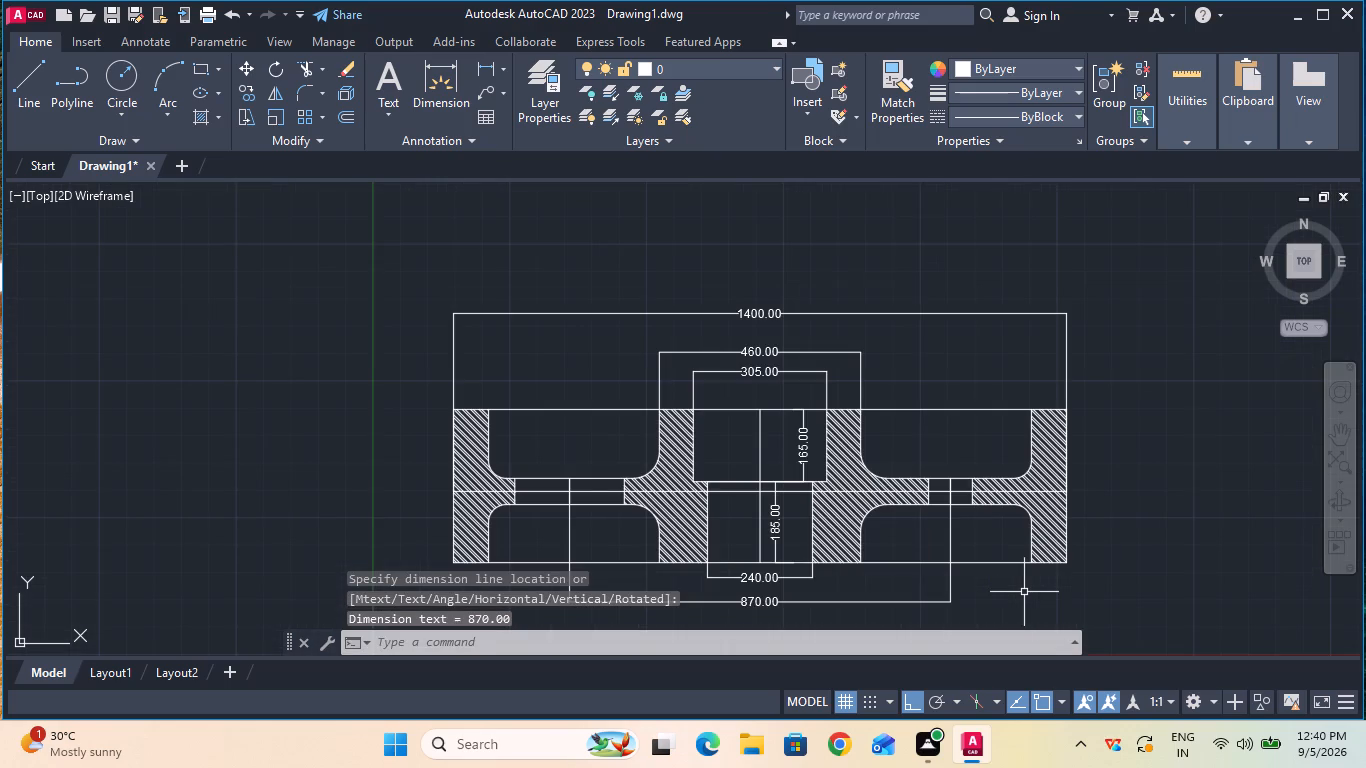
left_click(1338, 437)
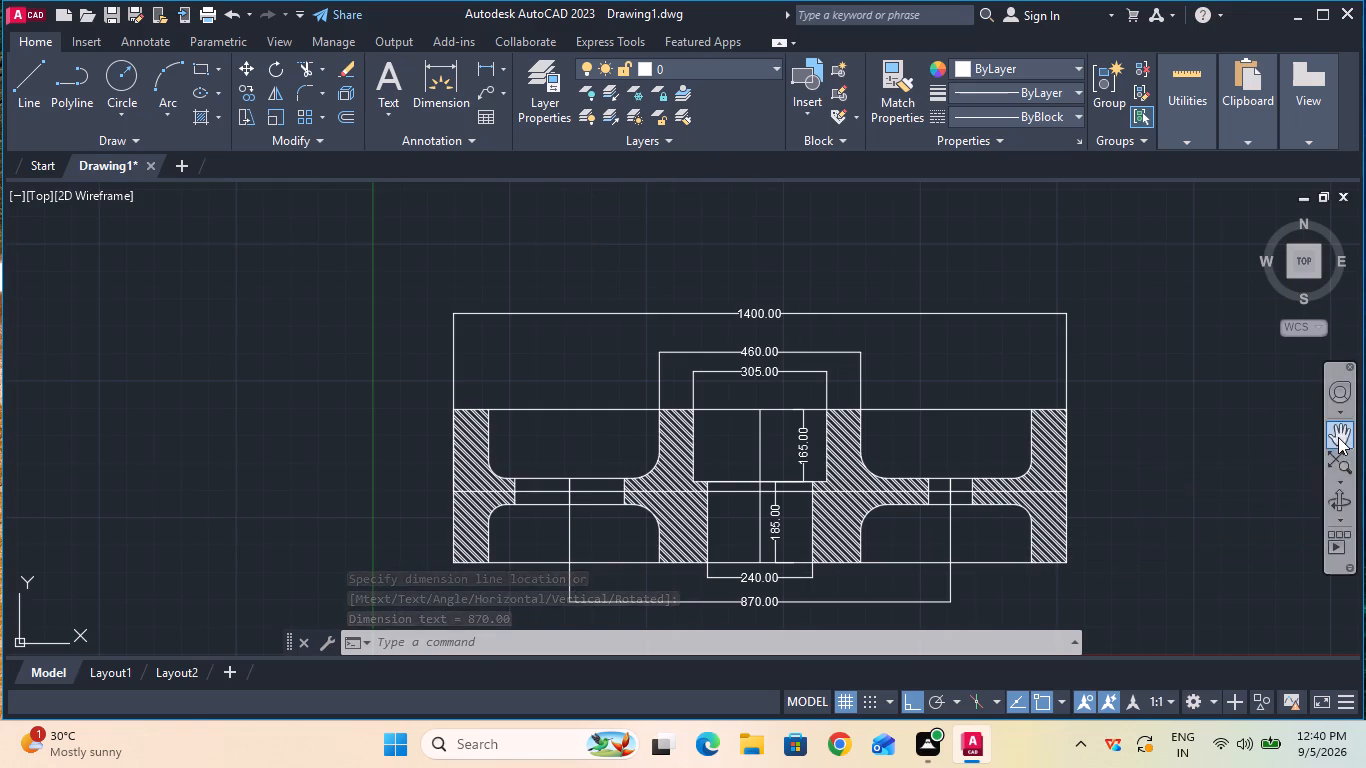
left_click_drag(1170, 573, 1160, 486)
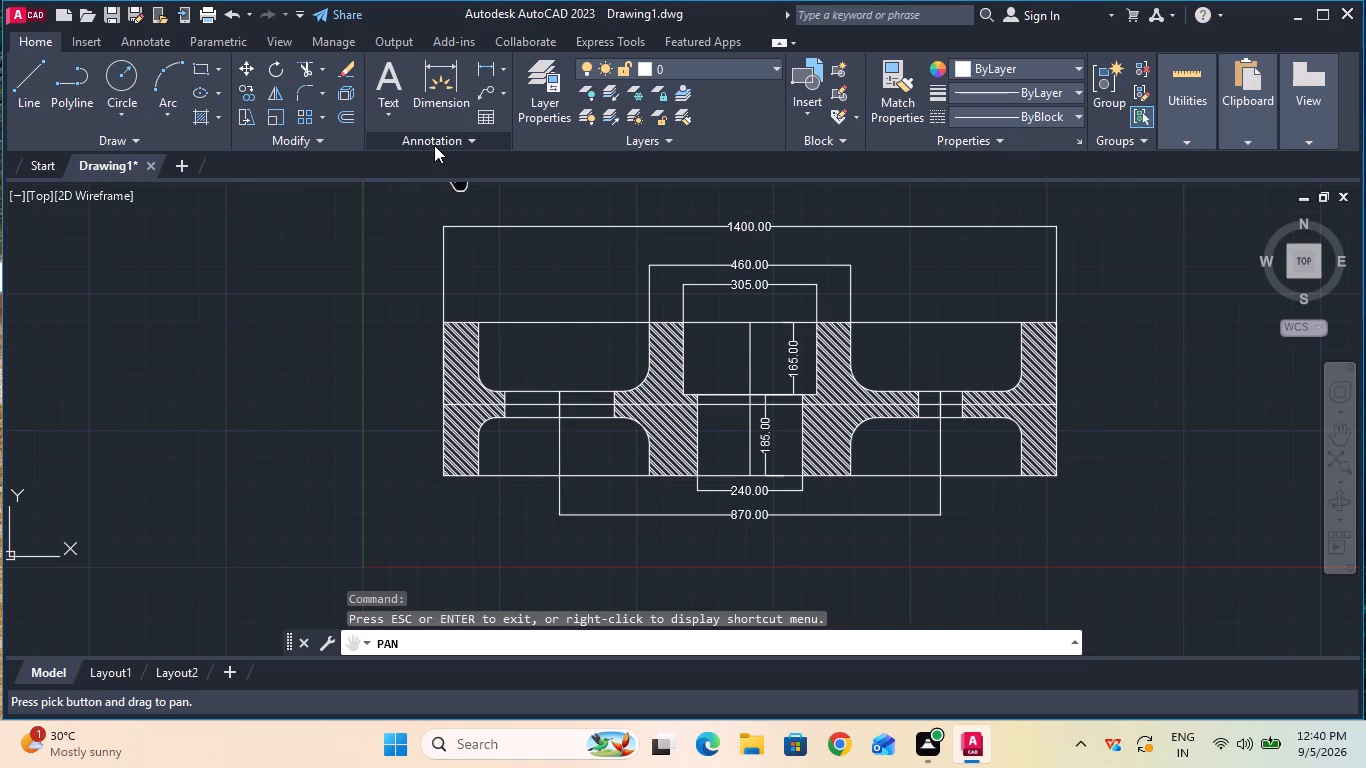
left_click(478, 76)
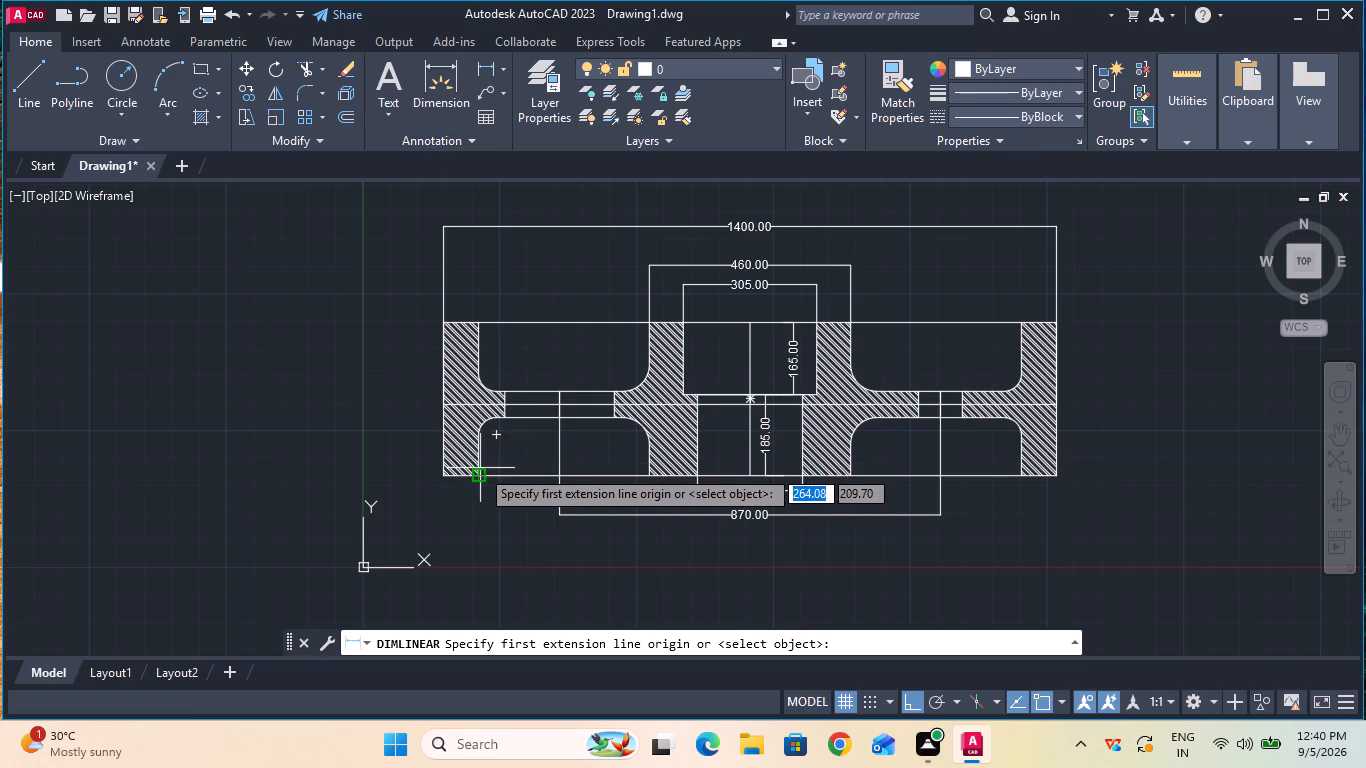
left_click(479, 476)
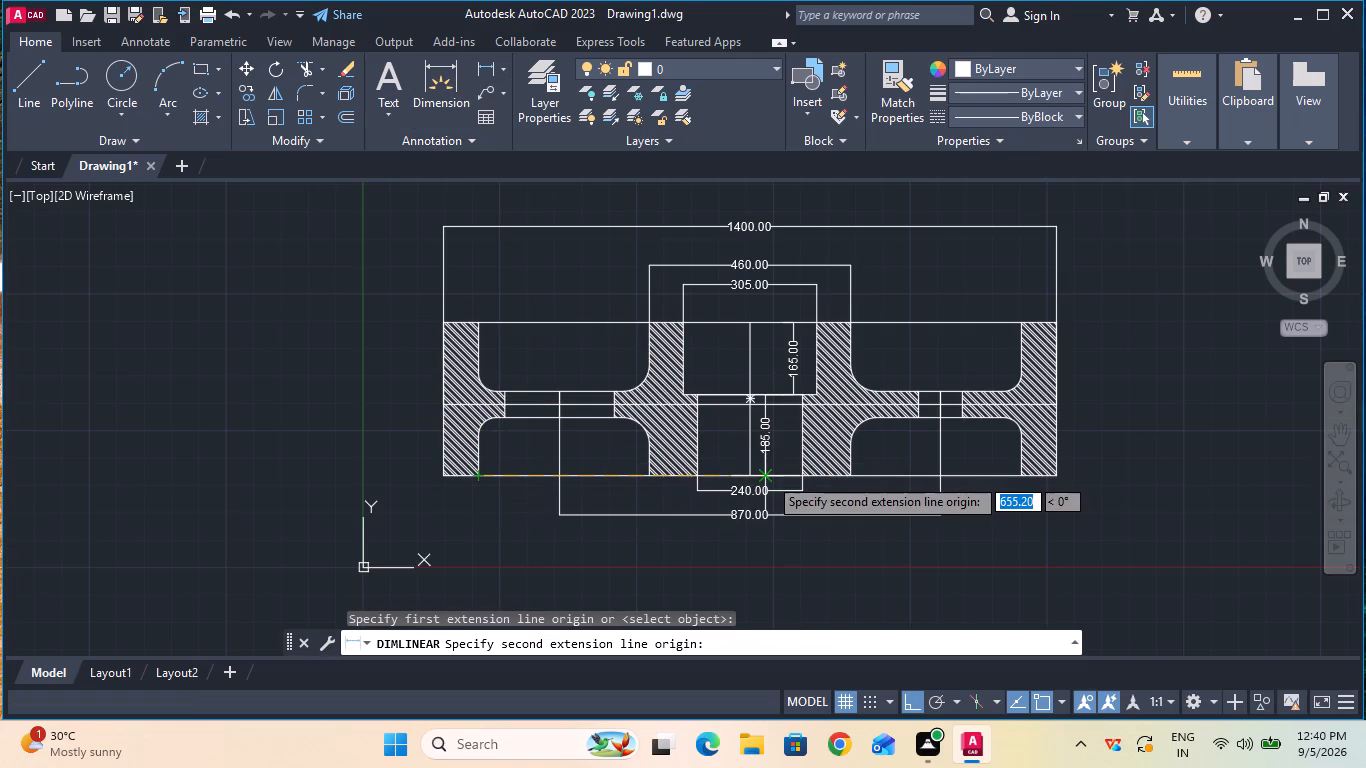
left_click(1021, 478)
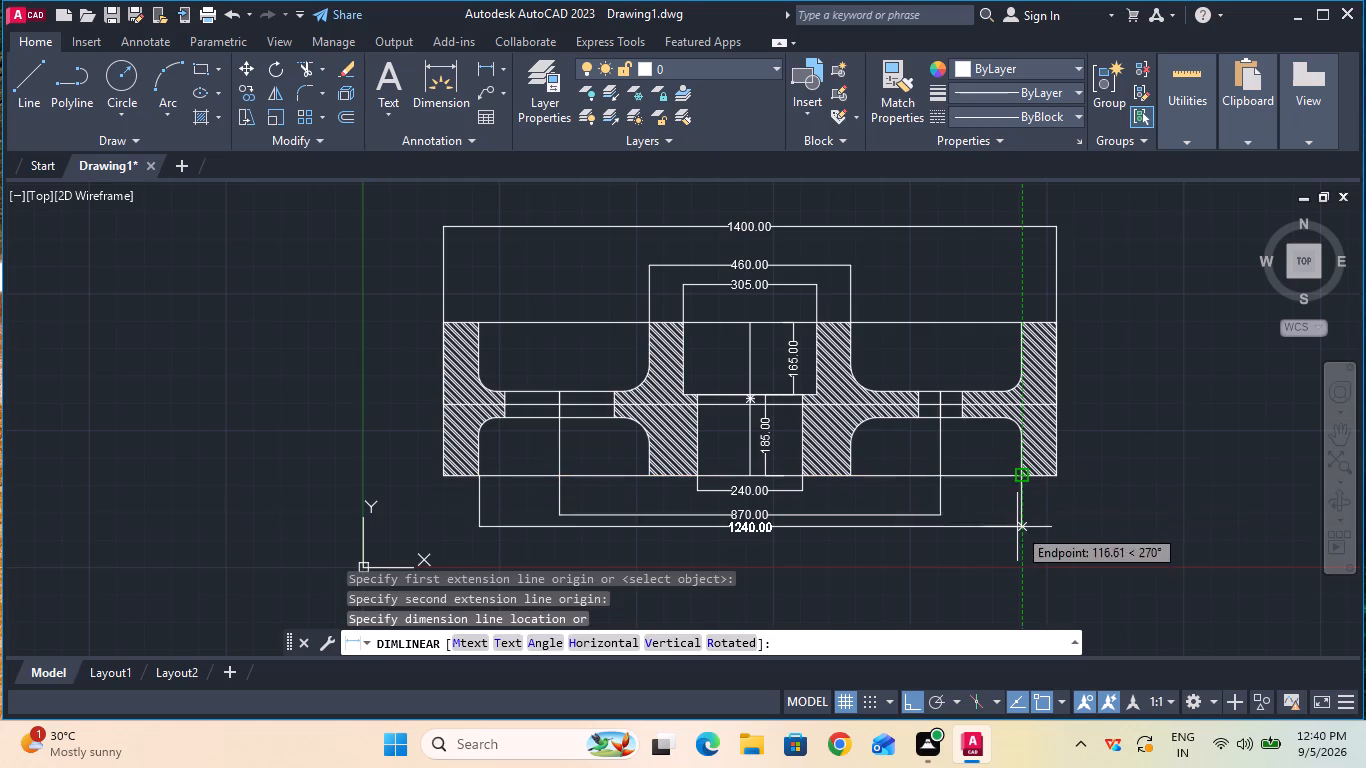
left_click(1020, 550)
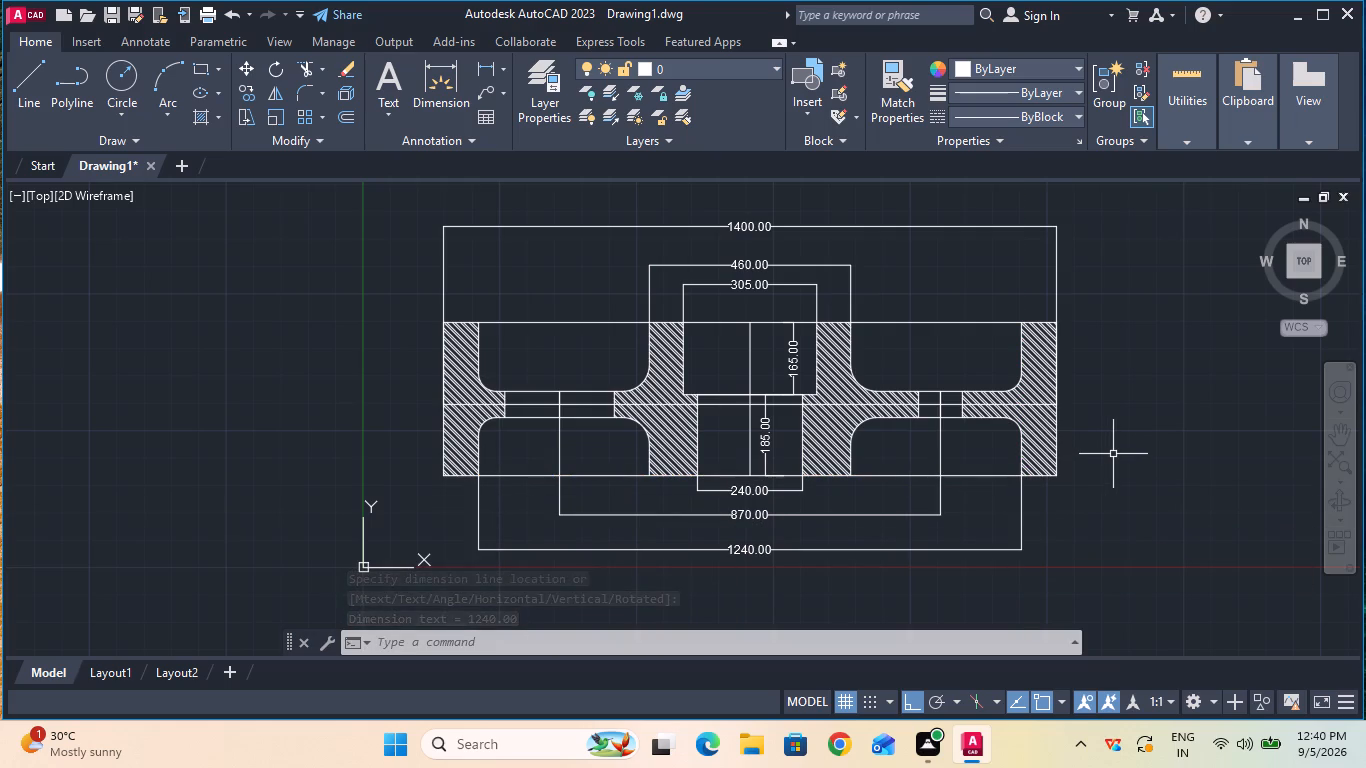
Add a vertical linear dimension for the plate's overall height, with its dimension line beyond the section's right edge.
left_click(489, 72)
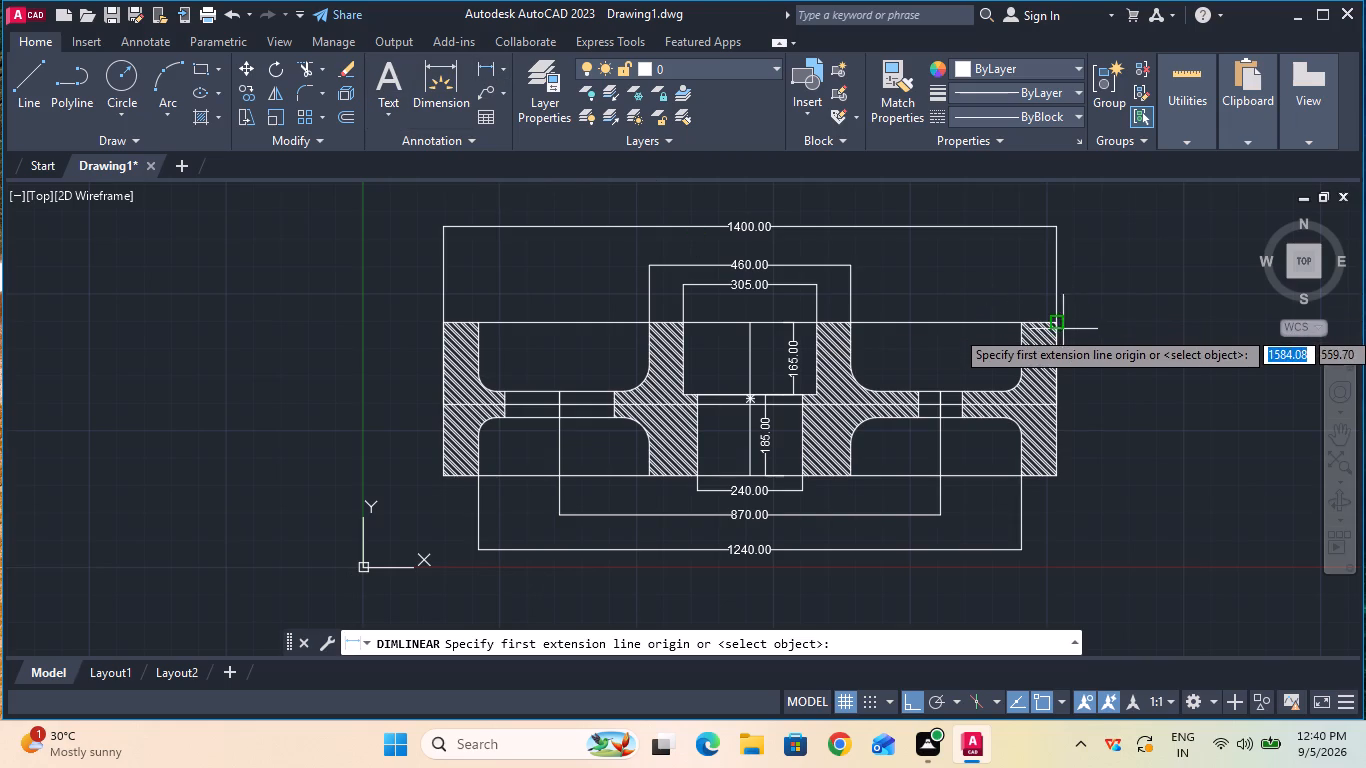
left_click(1059, 327)
left_click(1053, 475)
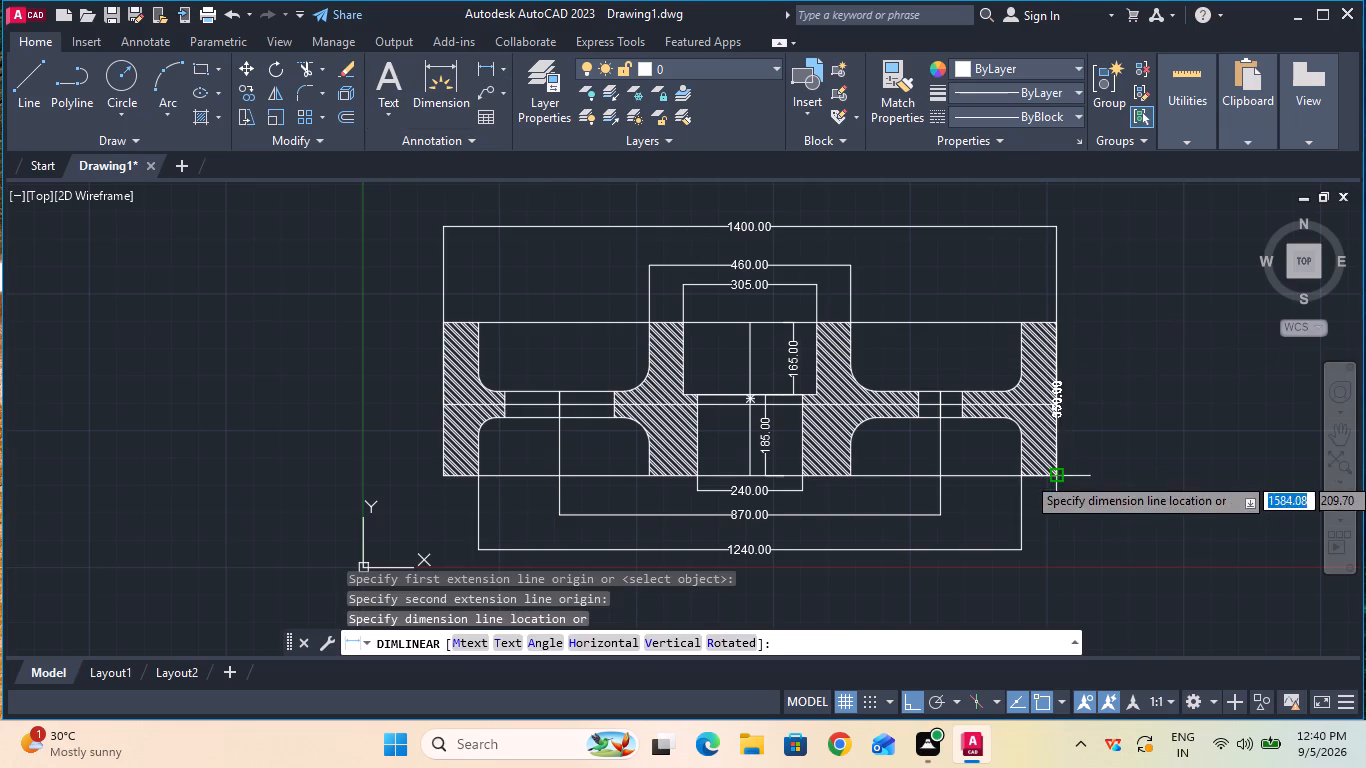
left_click(1123, 482)
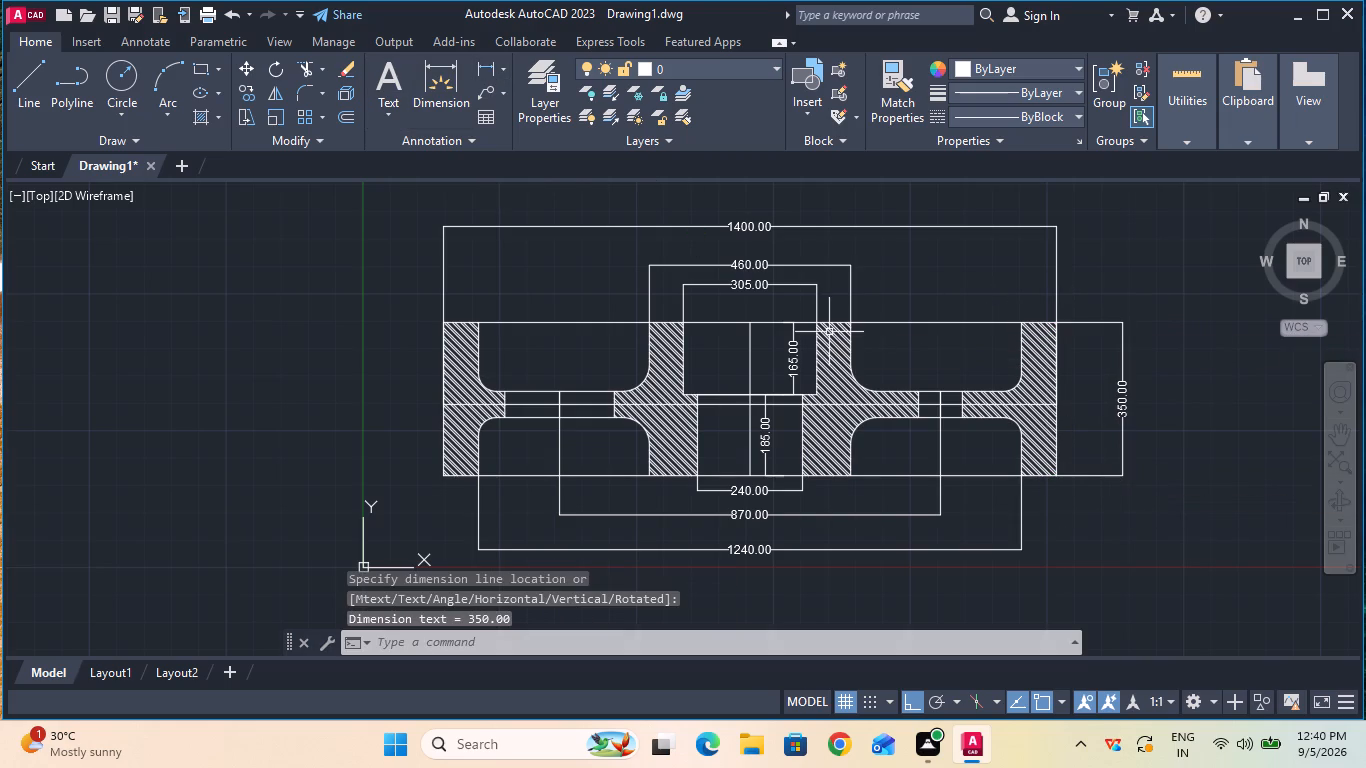
Add vertical linear dimensions from the horizontal centre line to the plate's top and bottom edges, between the section and the overall height dimension.
left_click(489, 67)
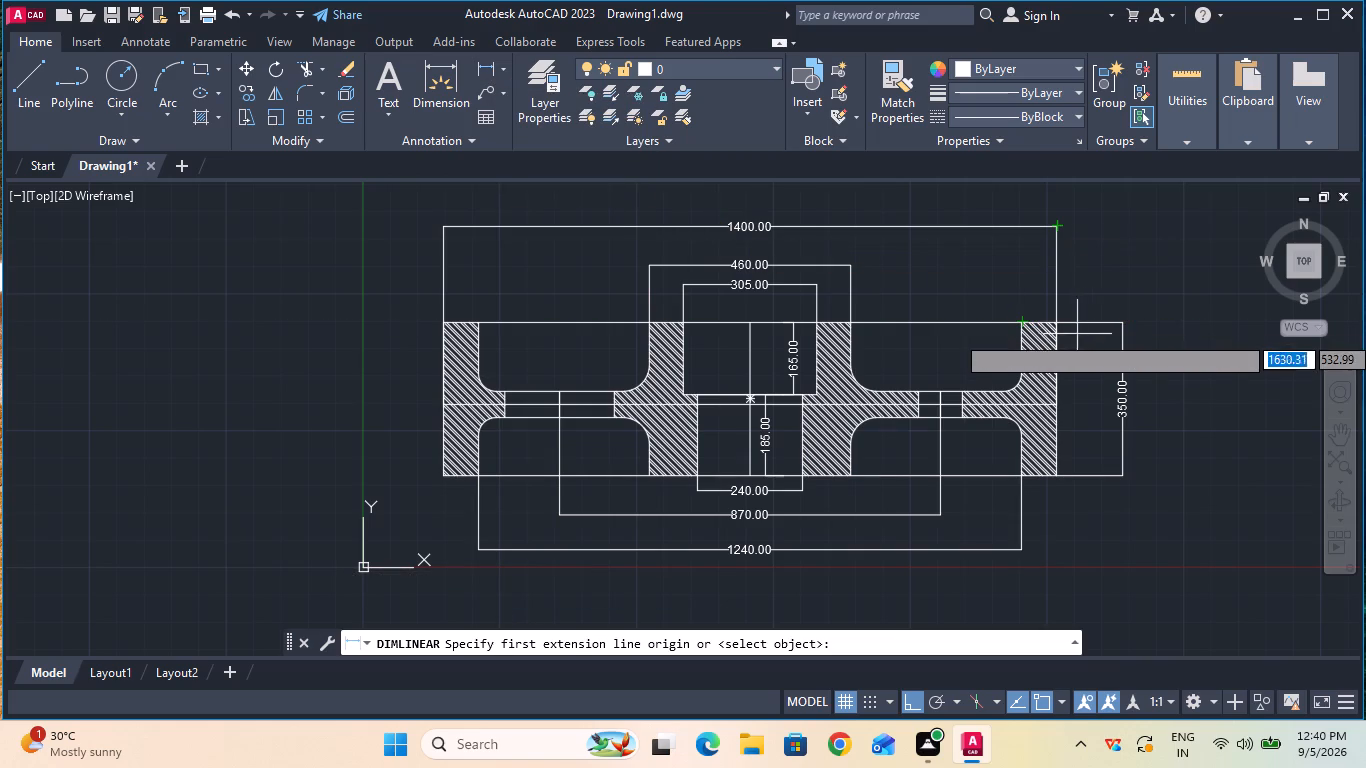
left_click(1060, 329)
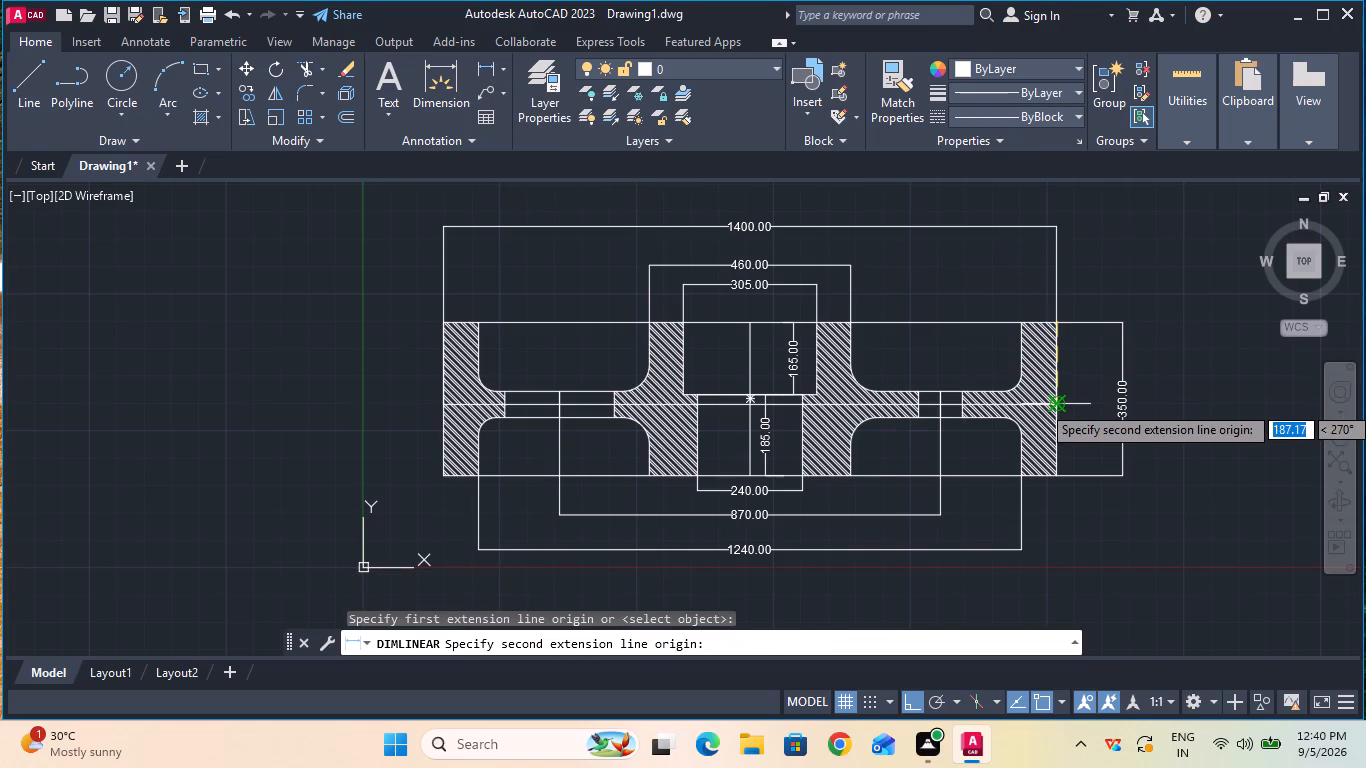
left_click(1056, 404)
left_click(1082, 404)
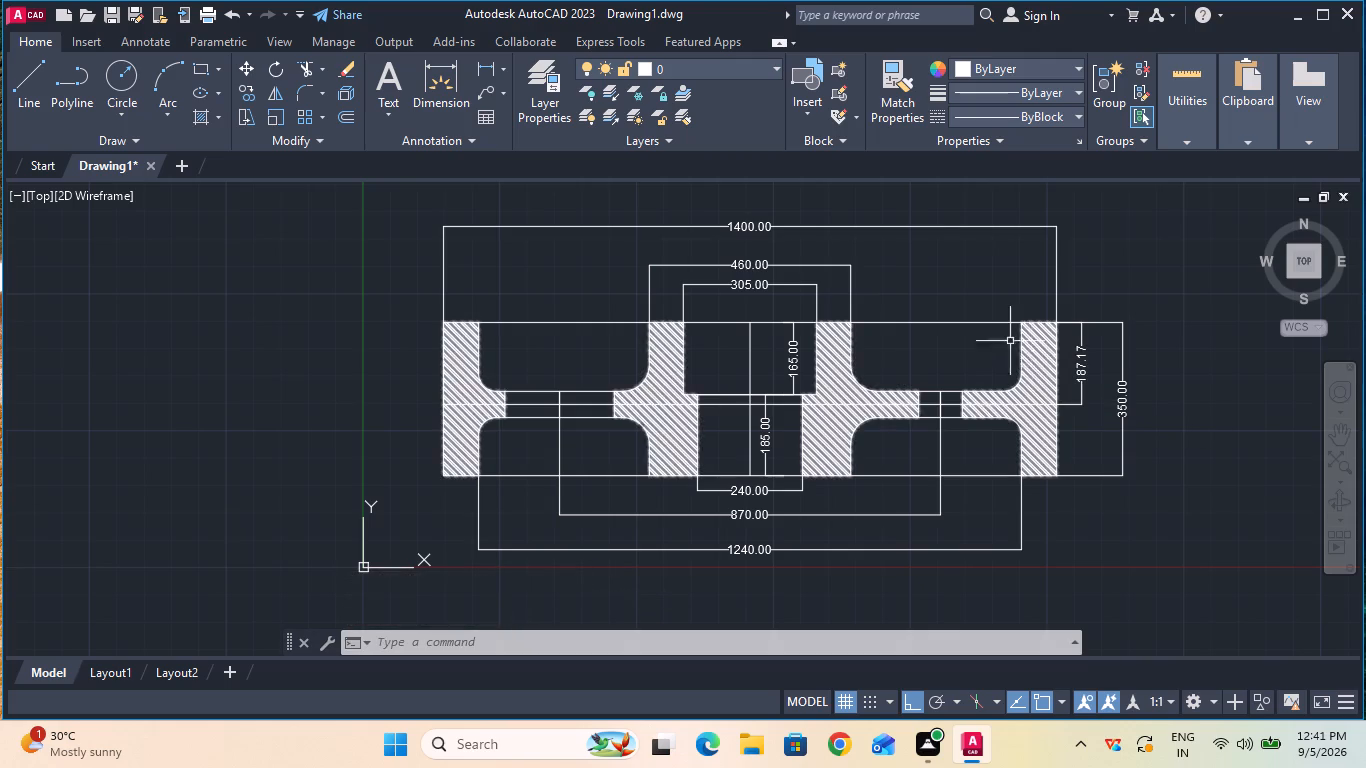
left_click(488, 75)
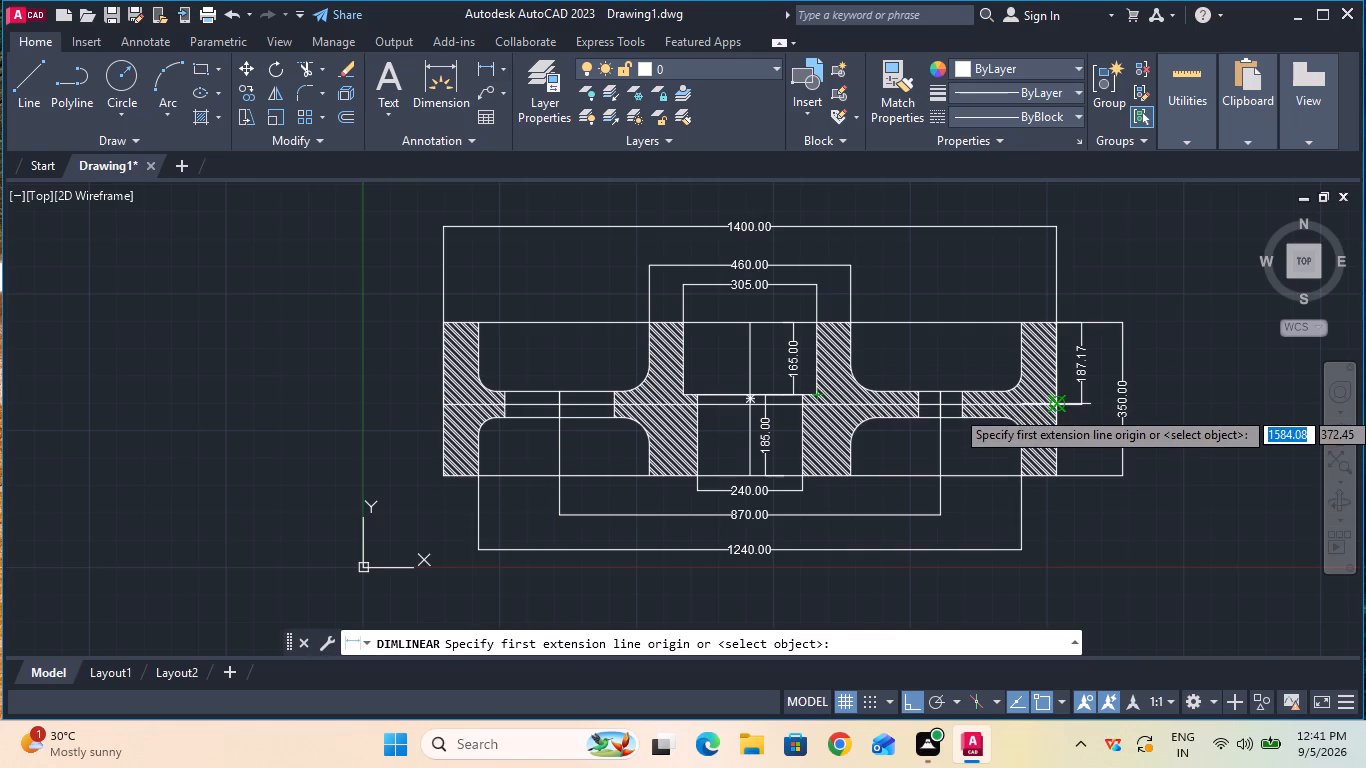
left_click(1056, 405)
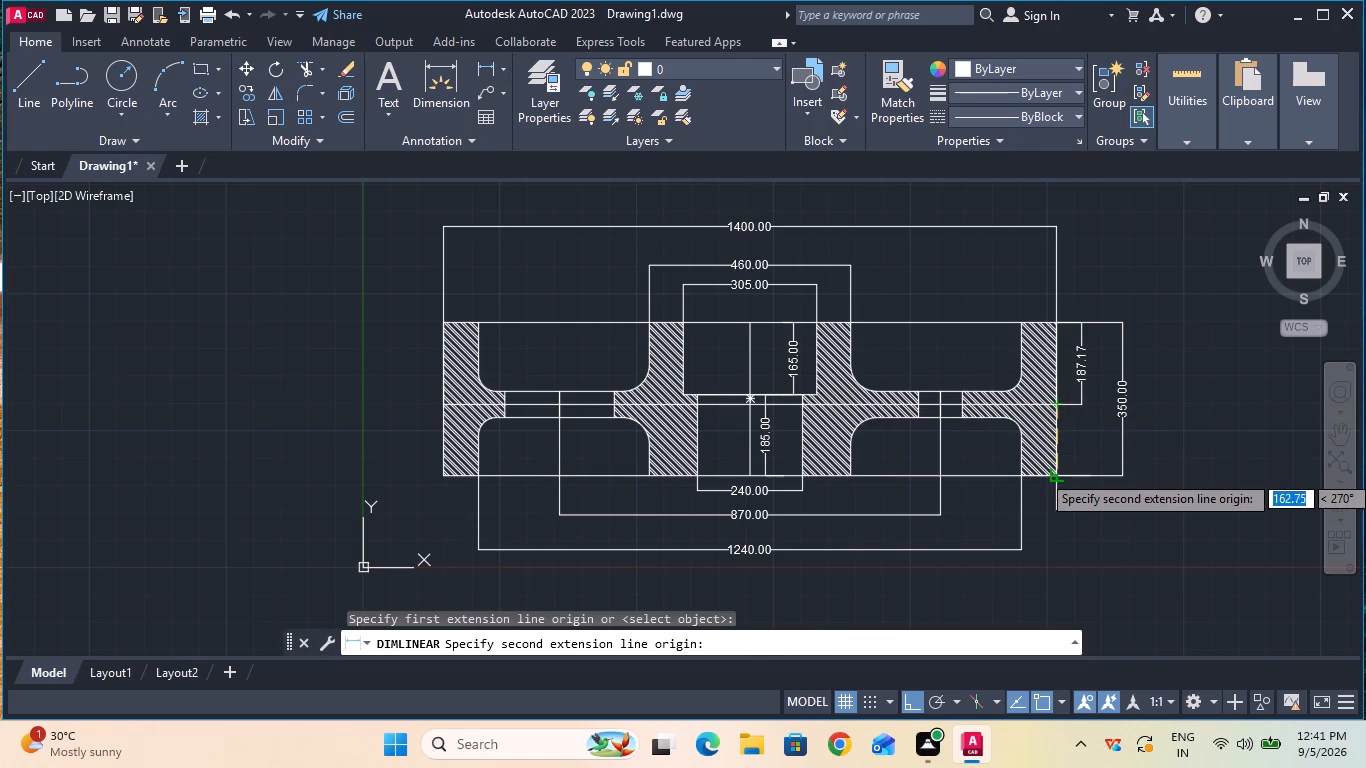
left_click(1056, 473)
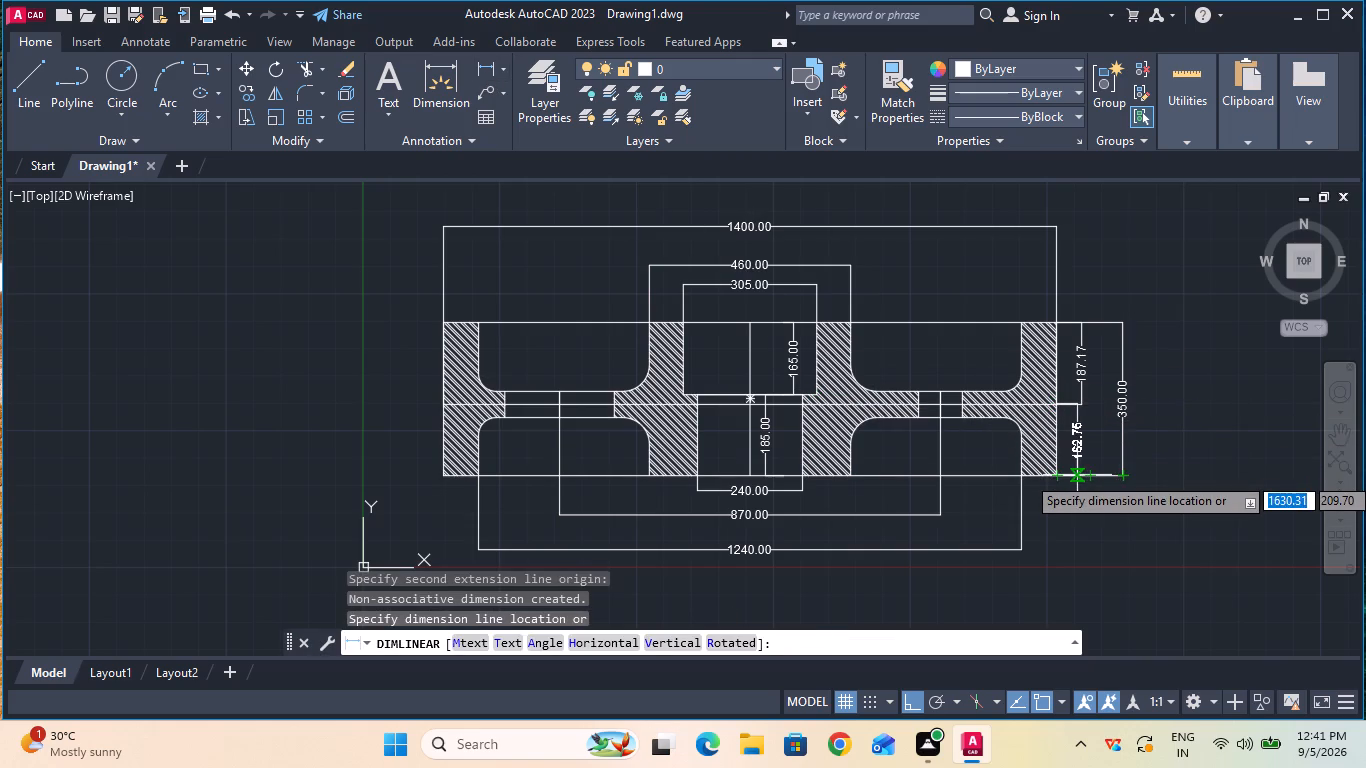
left_click(1082, 473)
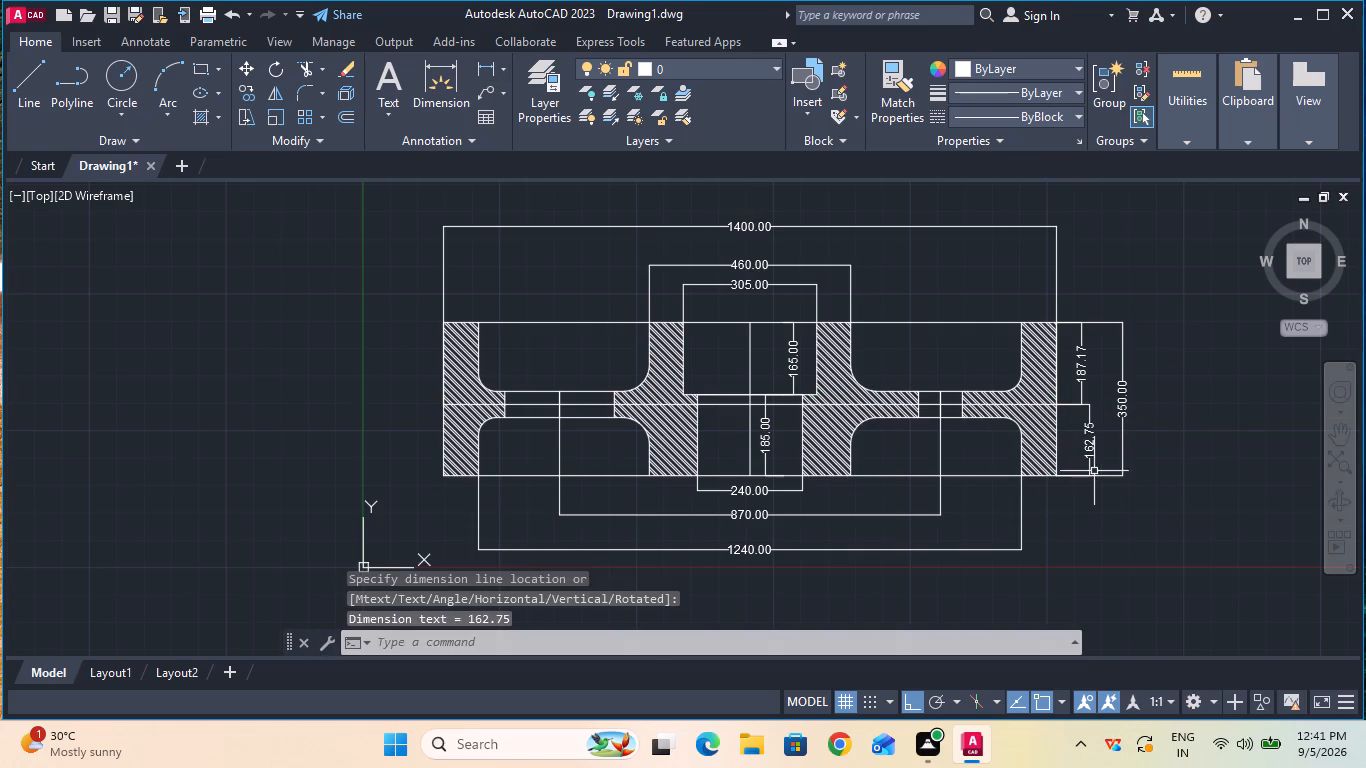
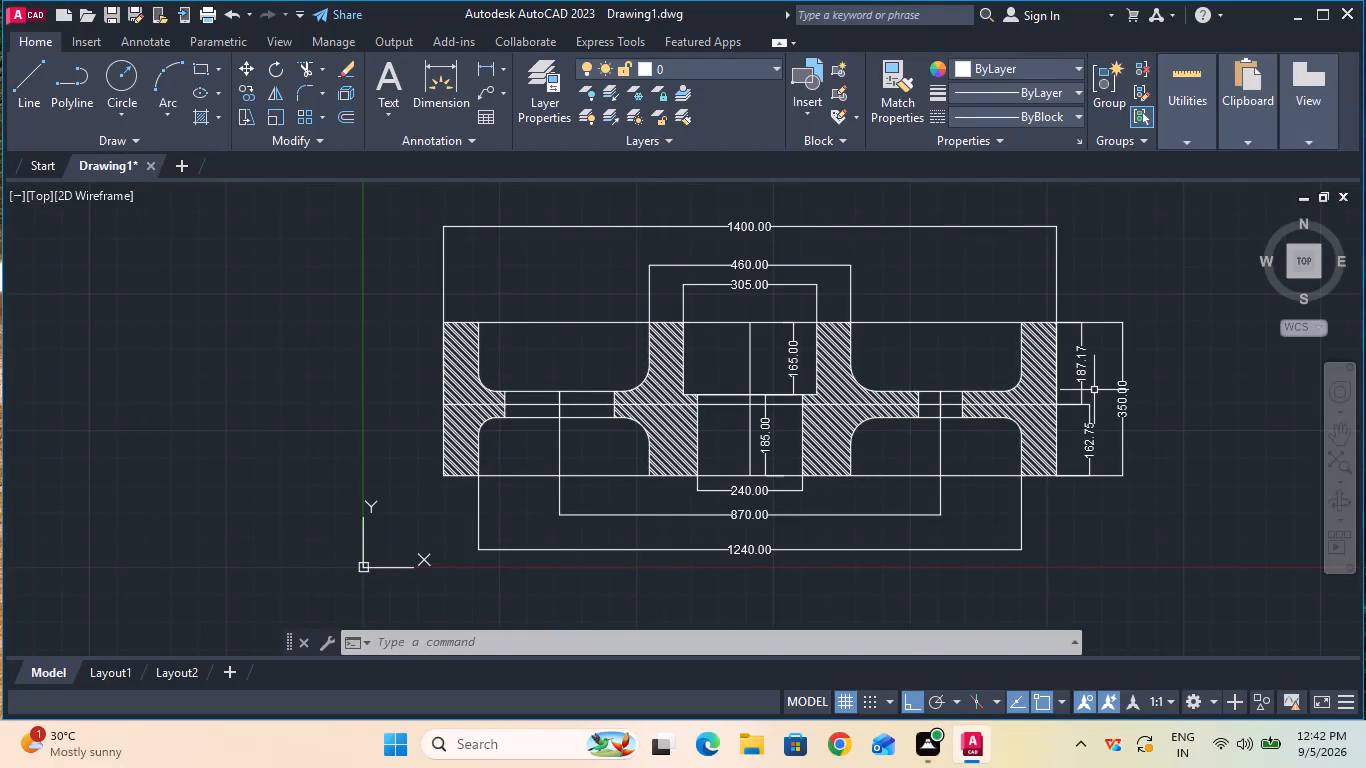
Erase the two vertical dimensions running from the horizontal centre line to the plate's top and bottom edges.
scroll(1094, 390, "up", 3, "ctrl")
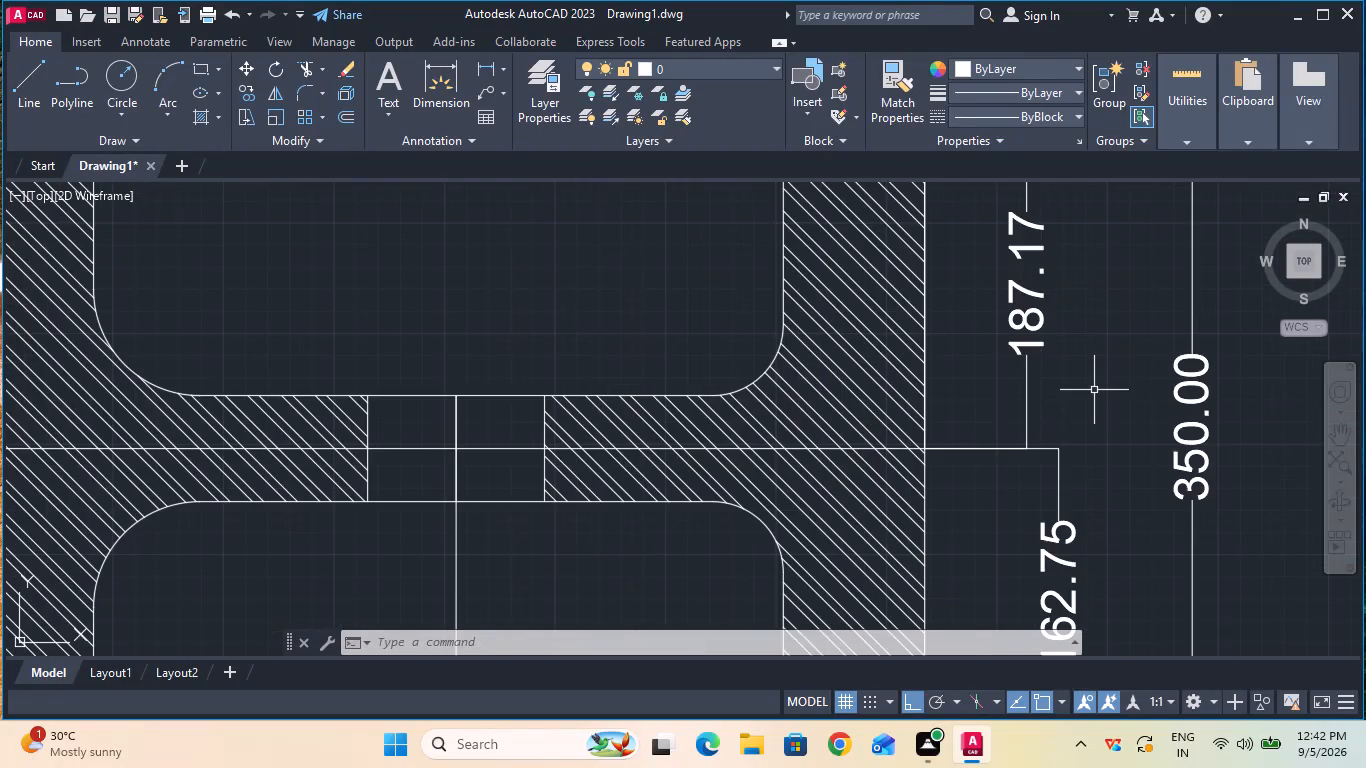
scroll(1094, 390, "down", 2, "ctrl")
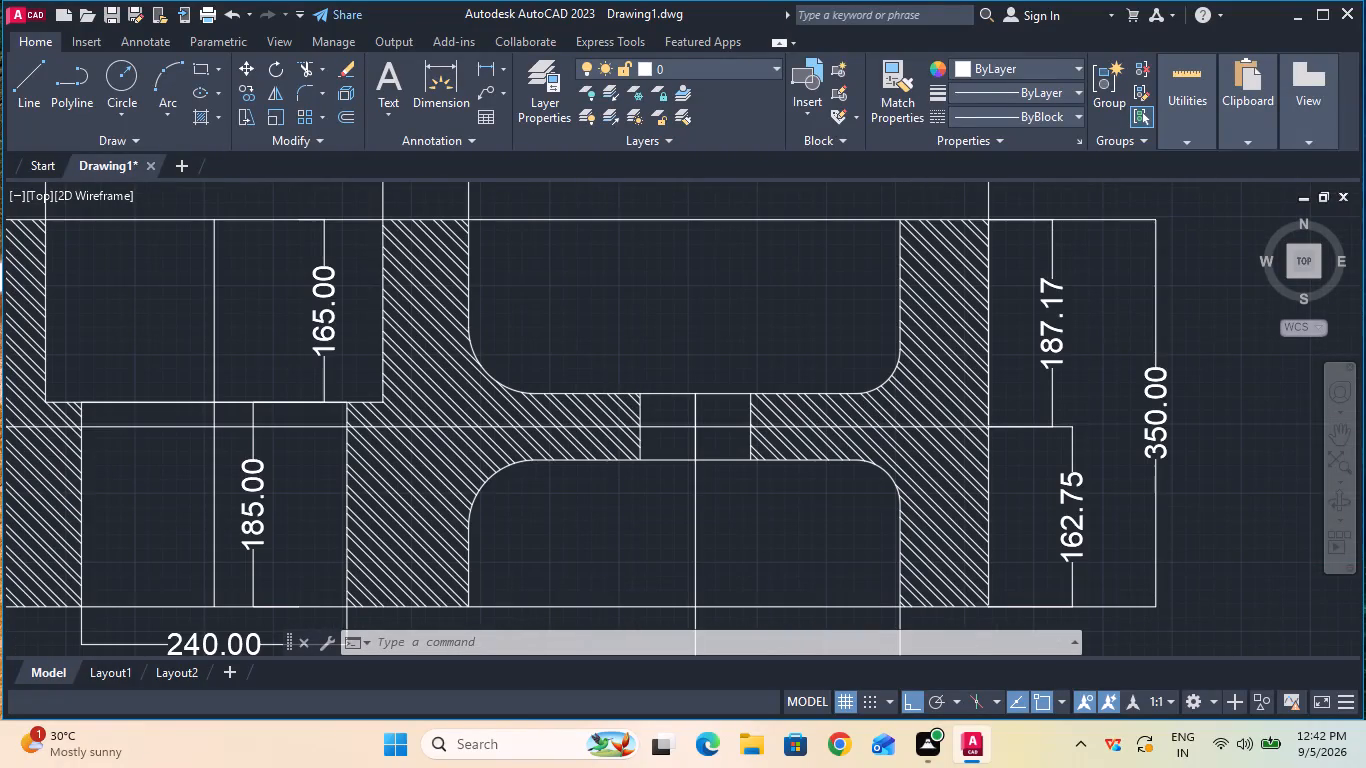
scroll(1094, 390, "up", 1, "ctrl")
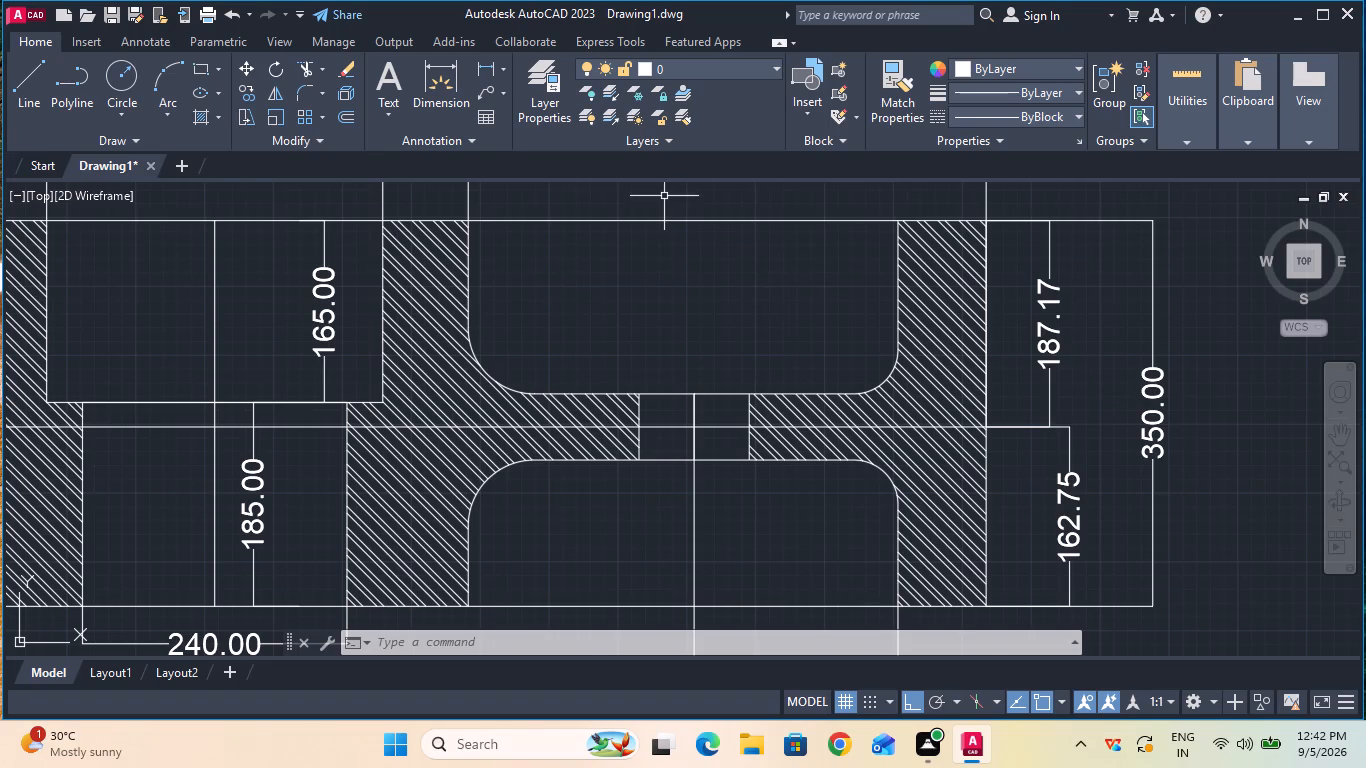
left_click(350, 62)
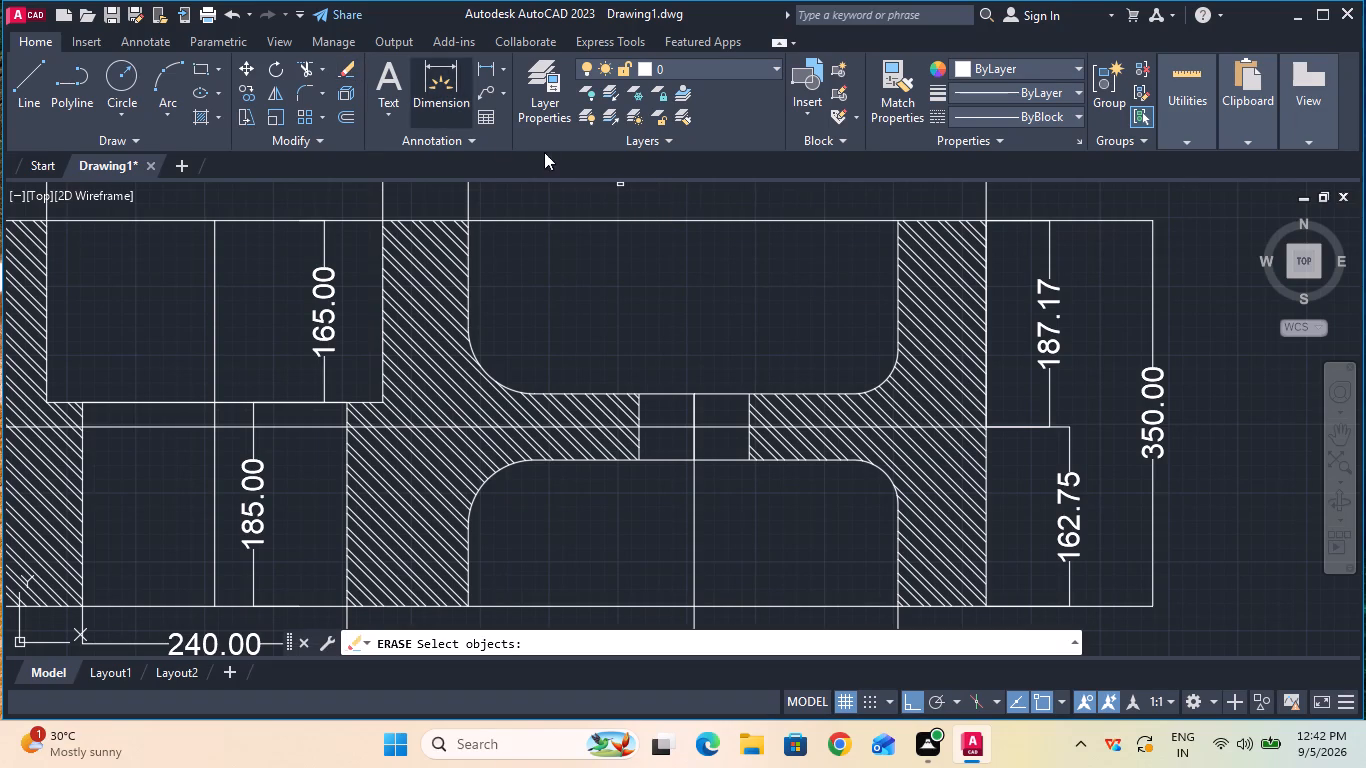
left_click(1050, 346)
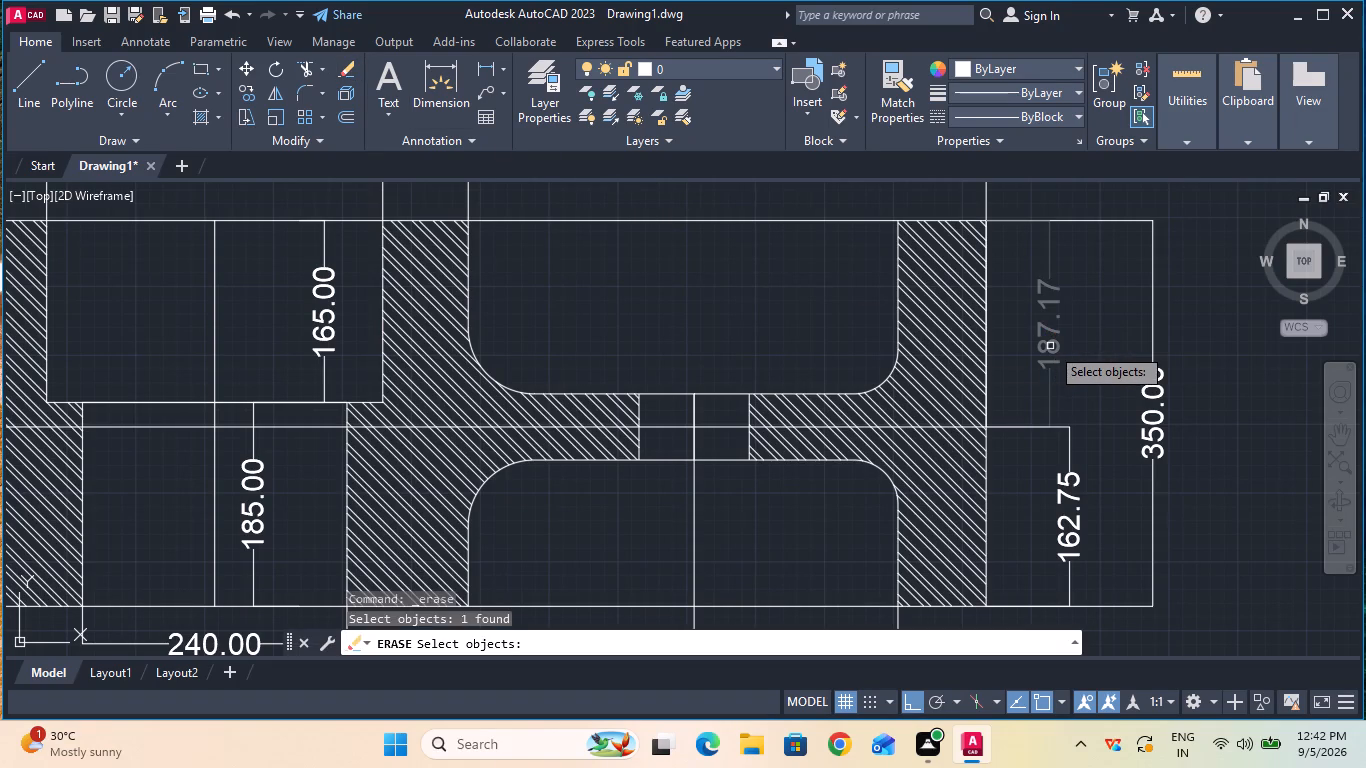
key("Return")
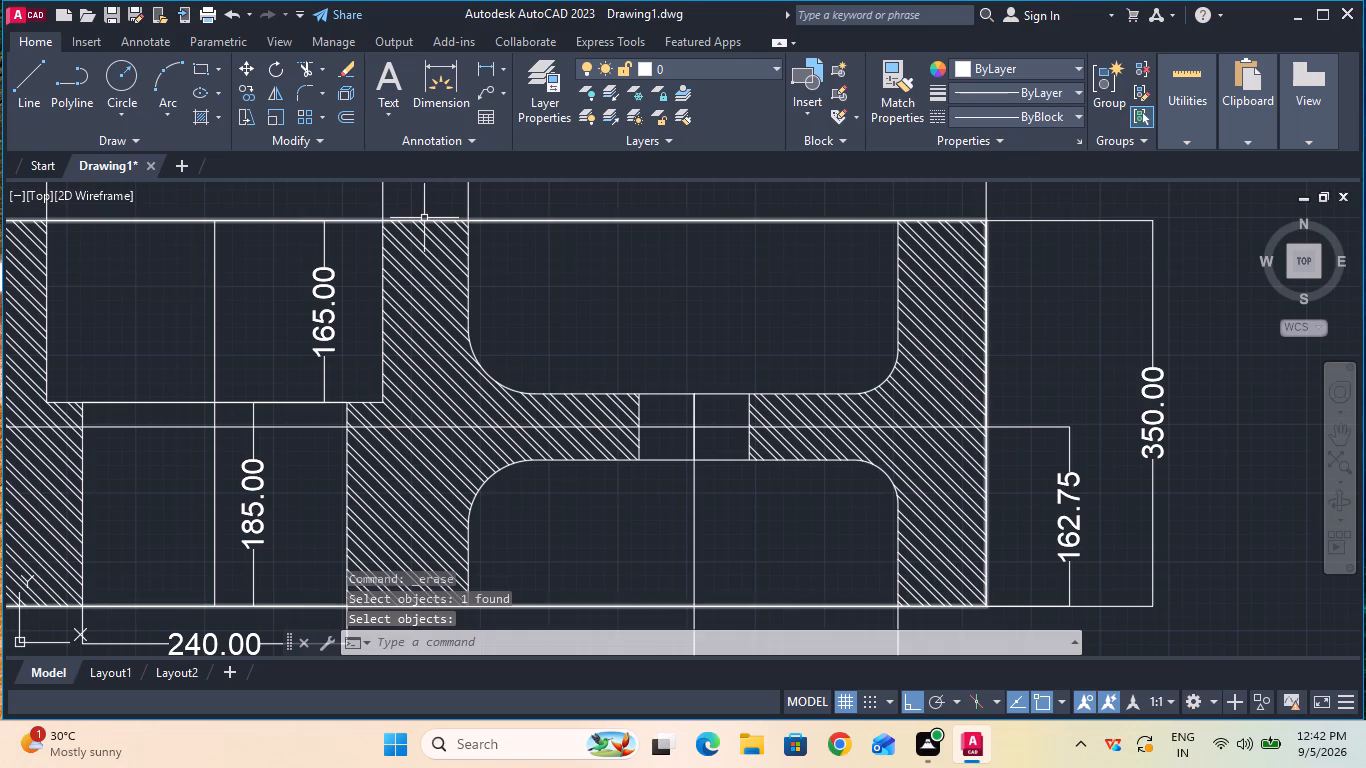
left_click(348, 72)
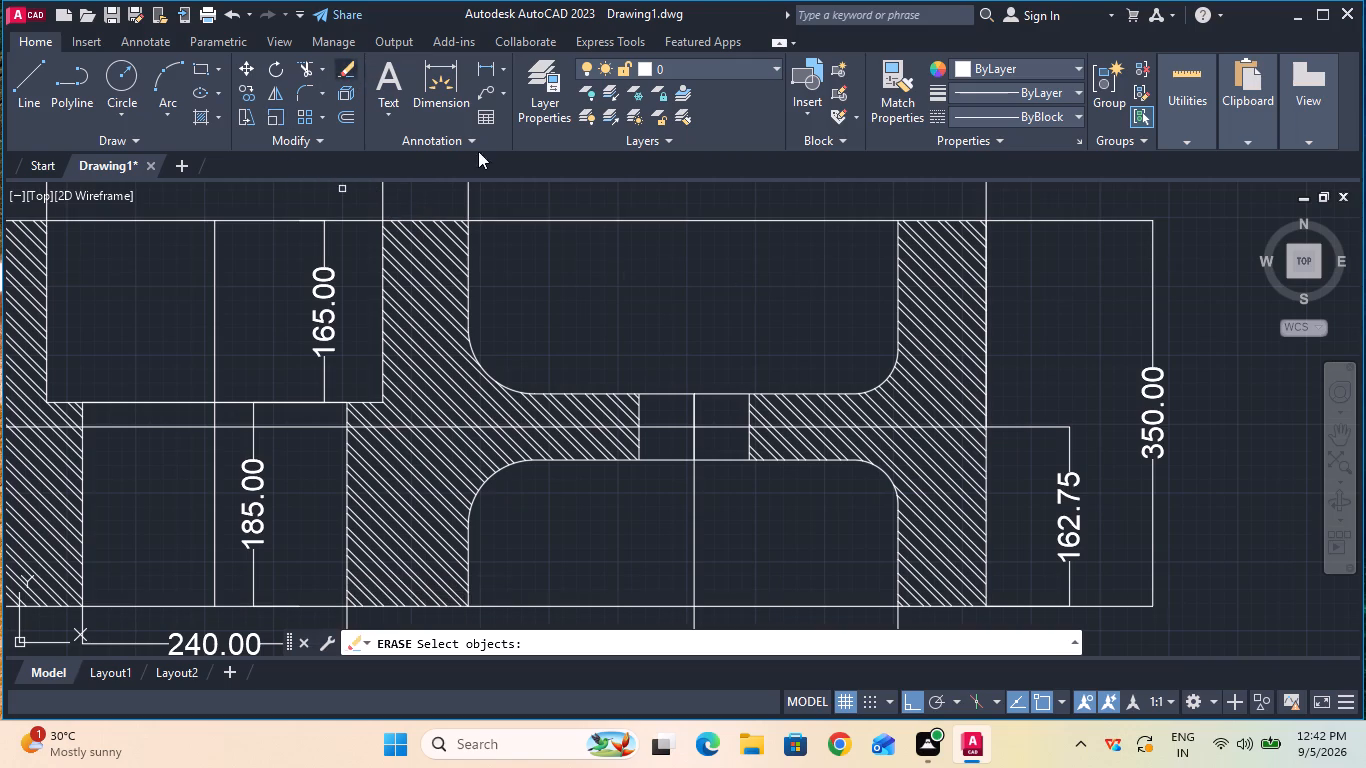
left_click(1073, 500)
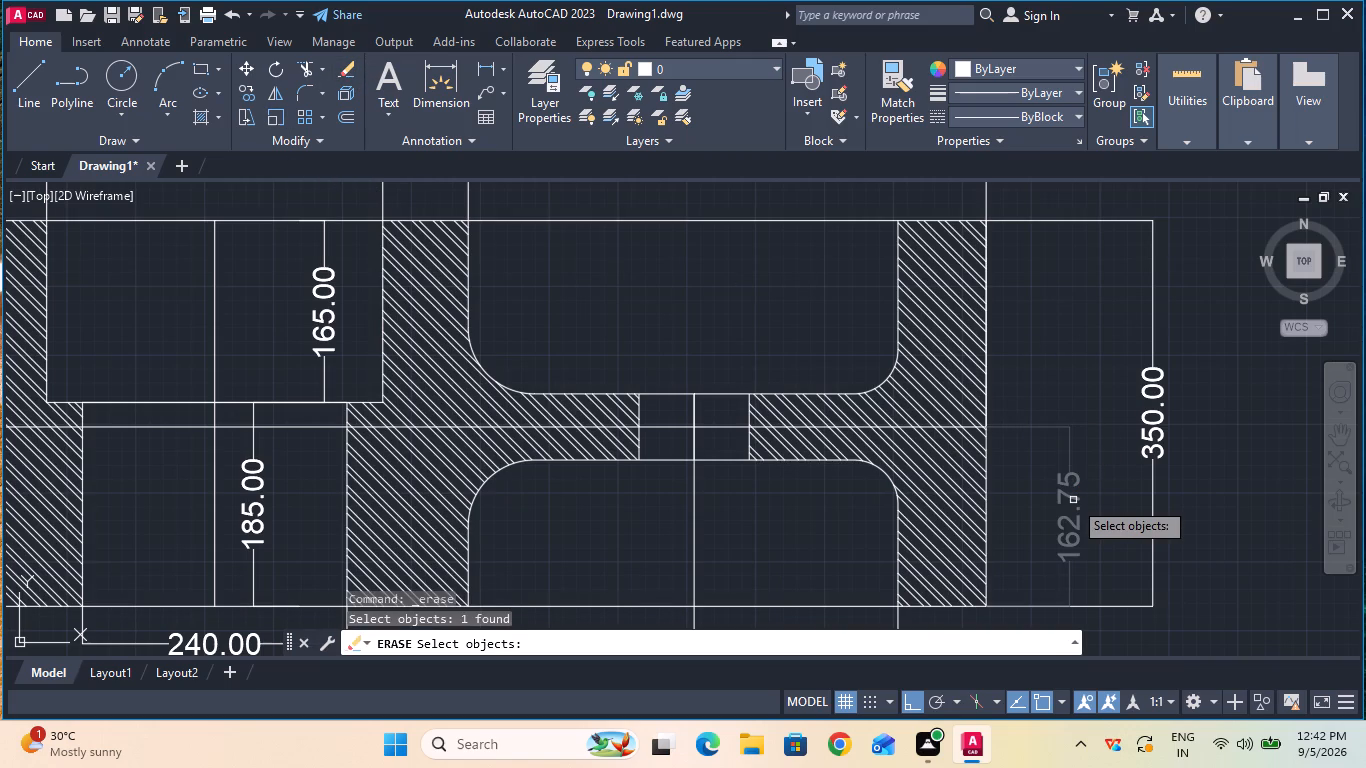
key("Return")
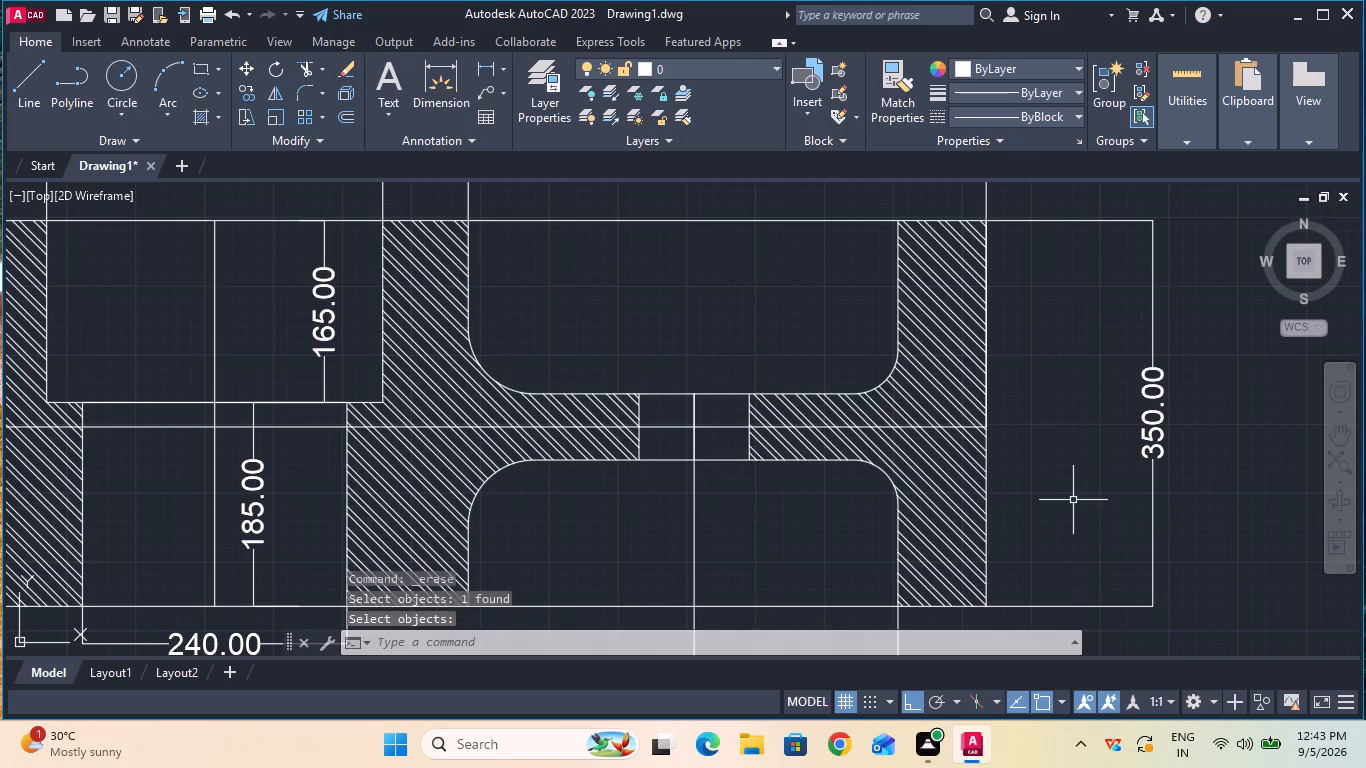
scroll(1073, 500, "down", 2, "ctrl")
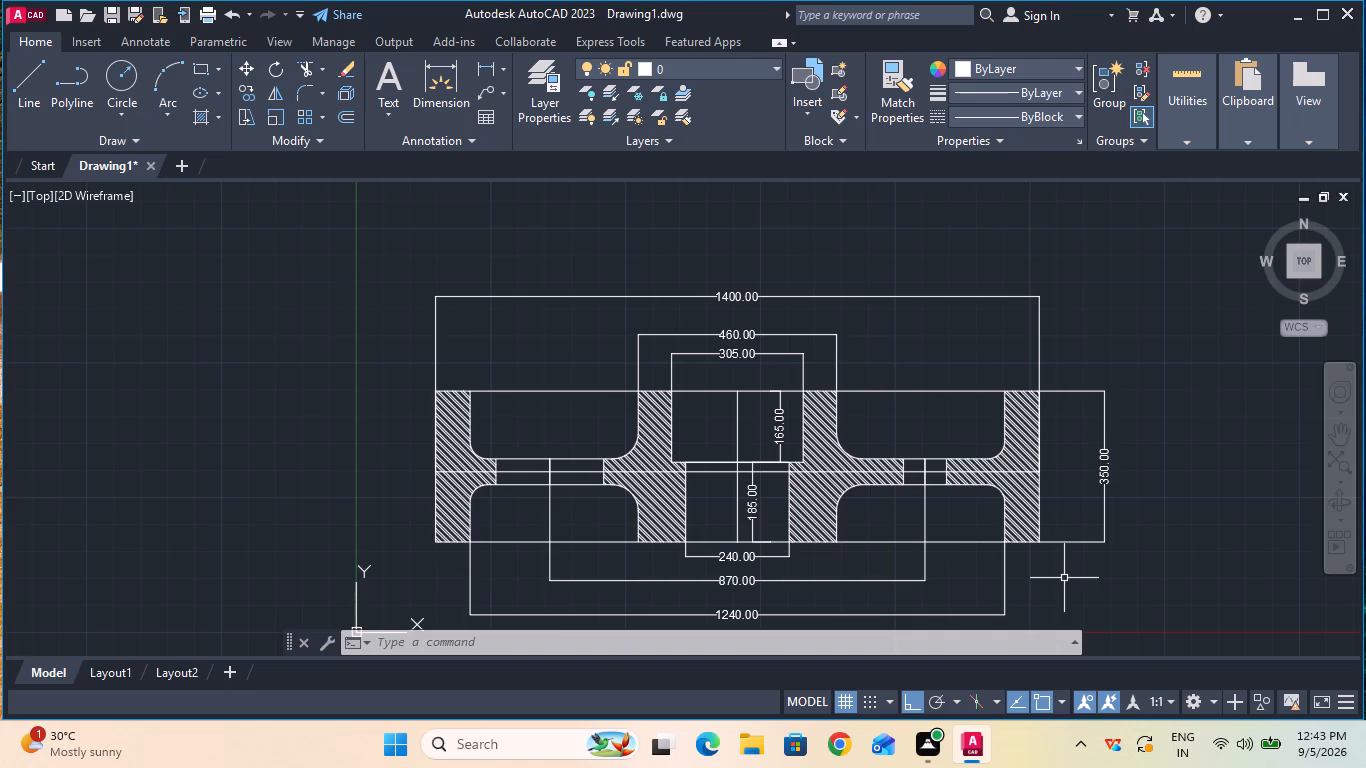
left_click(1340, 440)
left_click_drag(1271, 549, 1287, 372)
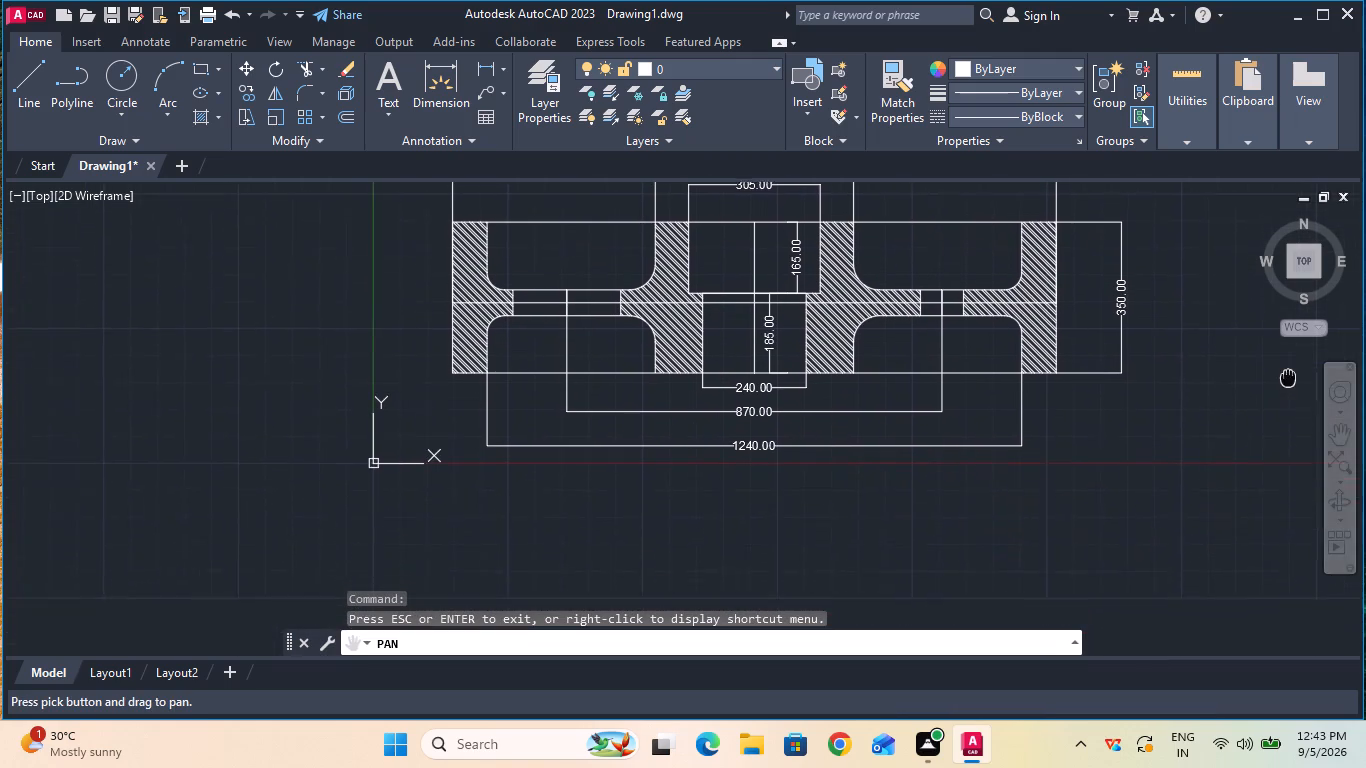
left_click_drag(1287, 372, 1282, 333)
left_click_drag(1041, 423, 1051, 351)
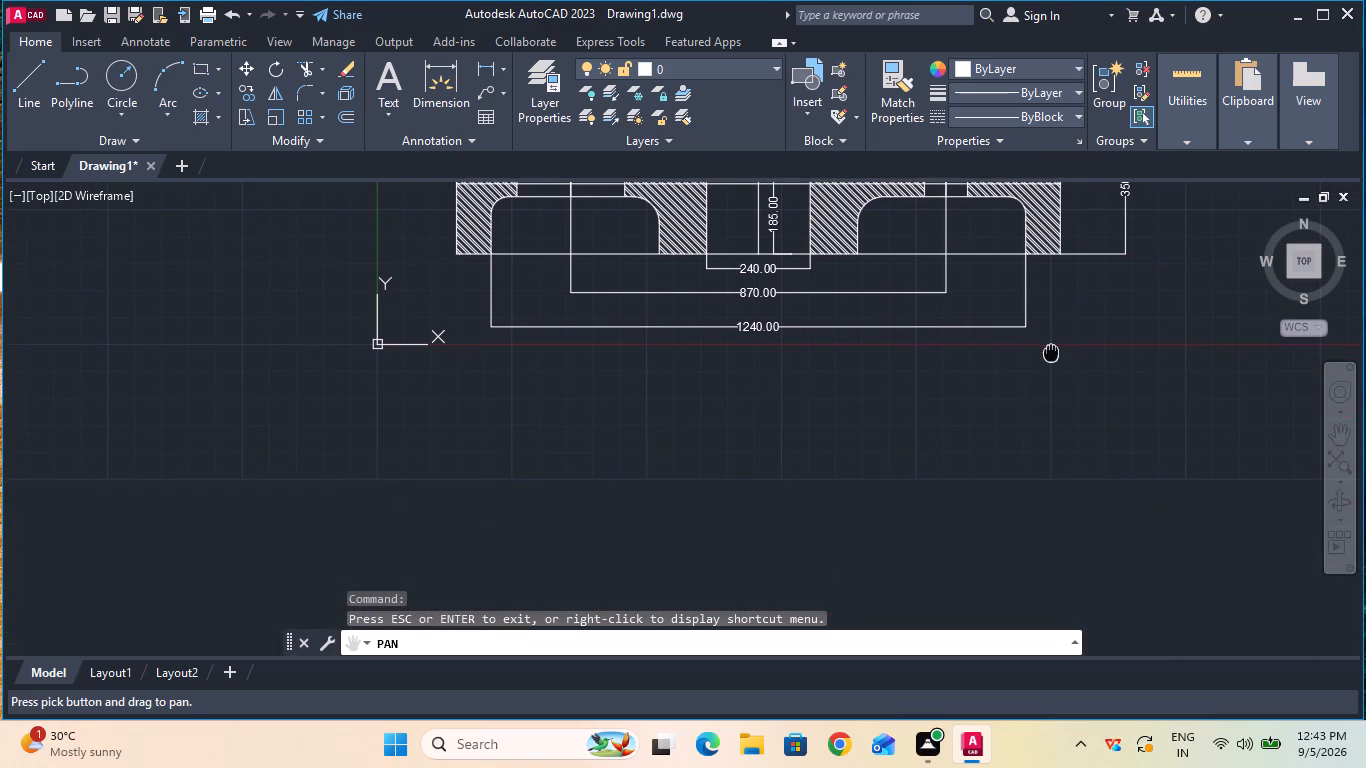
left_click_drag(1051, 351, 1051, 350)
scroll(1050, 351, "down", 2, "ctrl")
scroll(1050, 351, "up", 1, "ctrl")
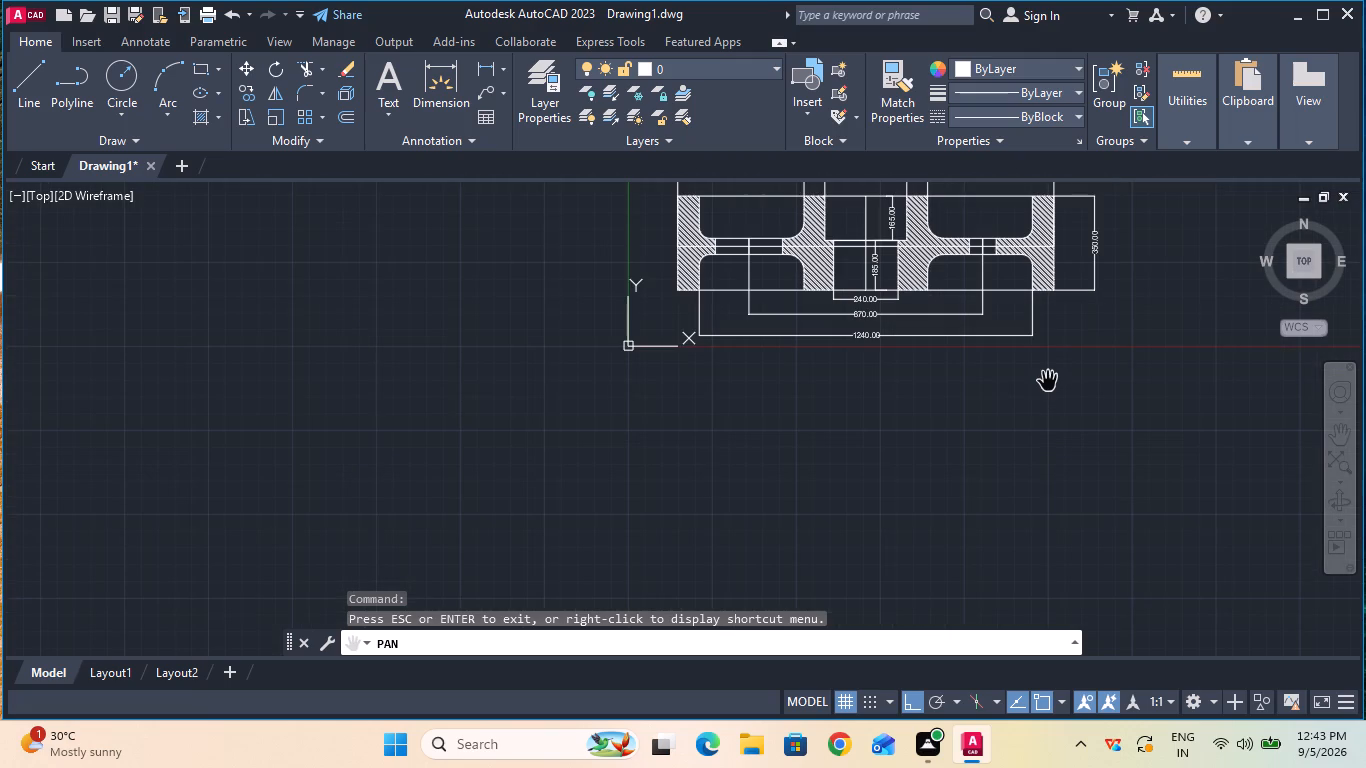
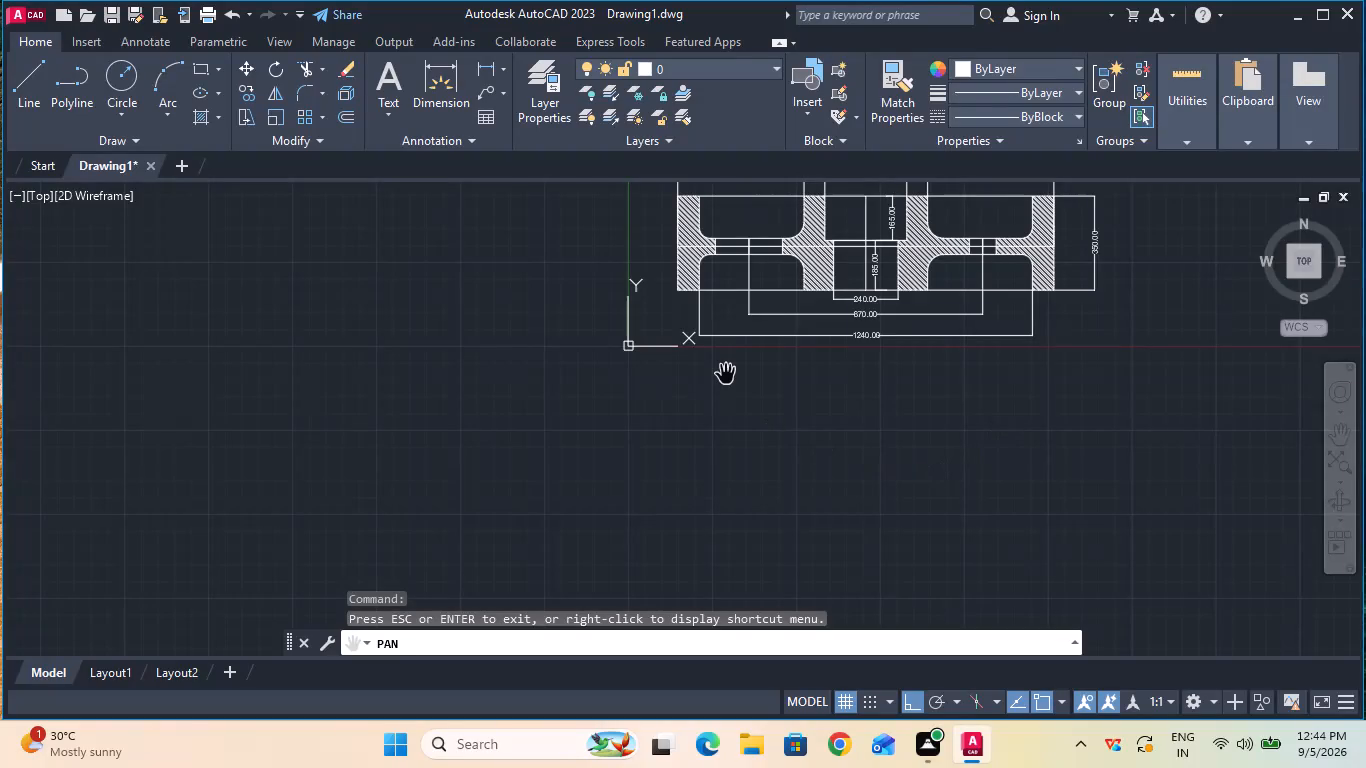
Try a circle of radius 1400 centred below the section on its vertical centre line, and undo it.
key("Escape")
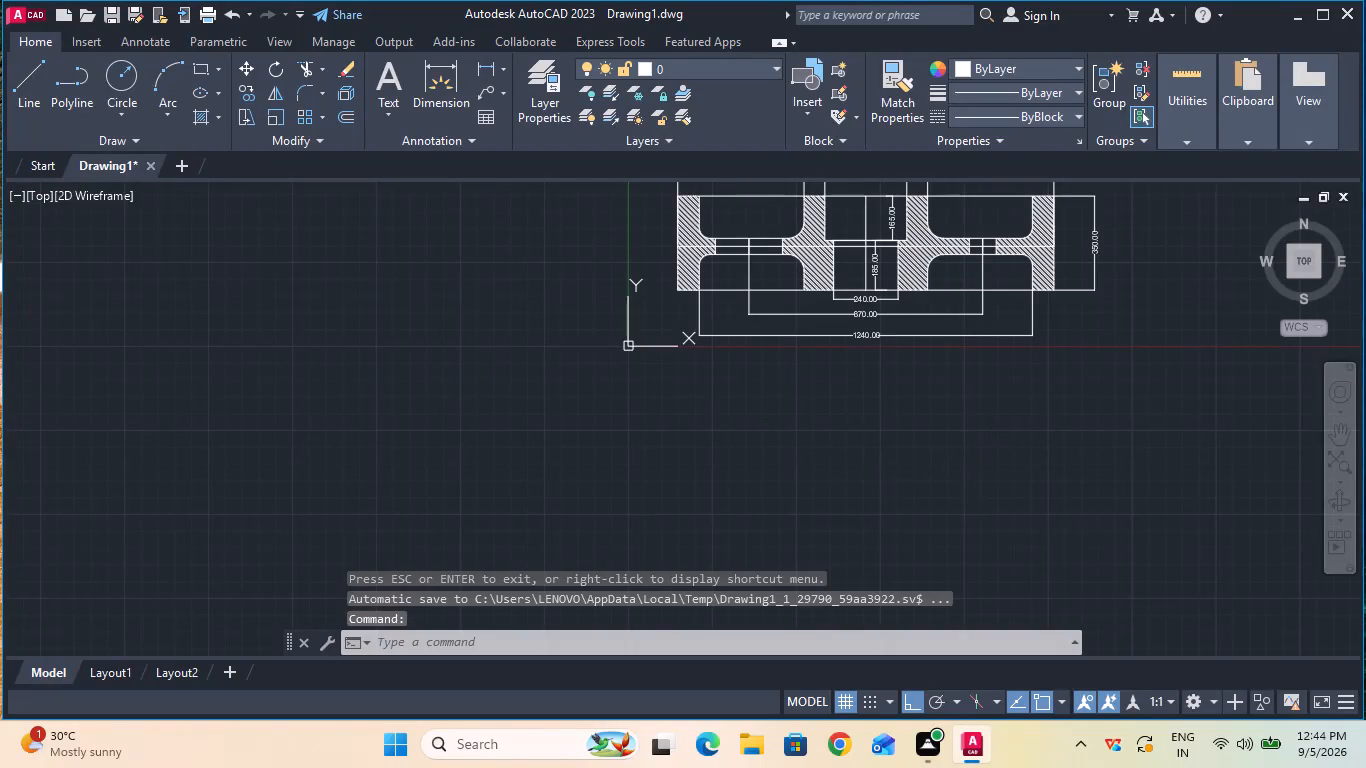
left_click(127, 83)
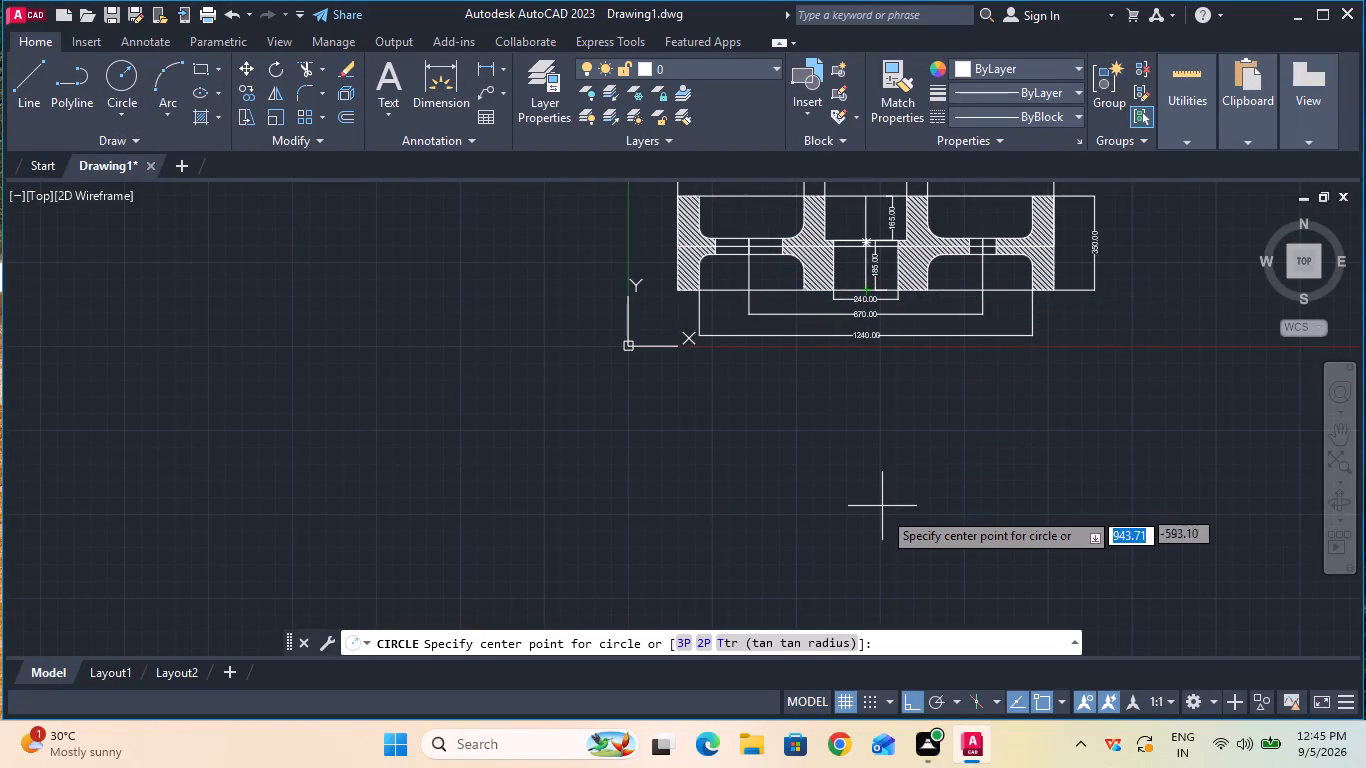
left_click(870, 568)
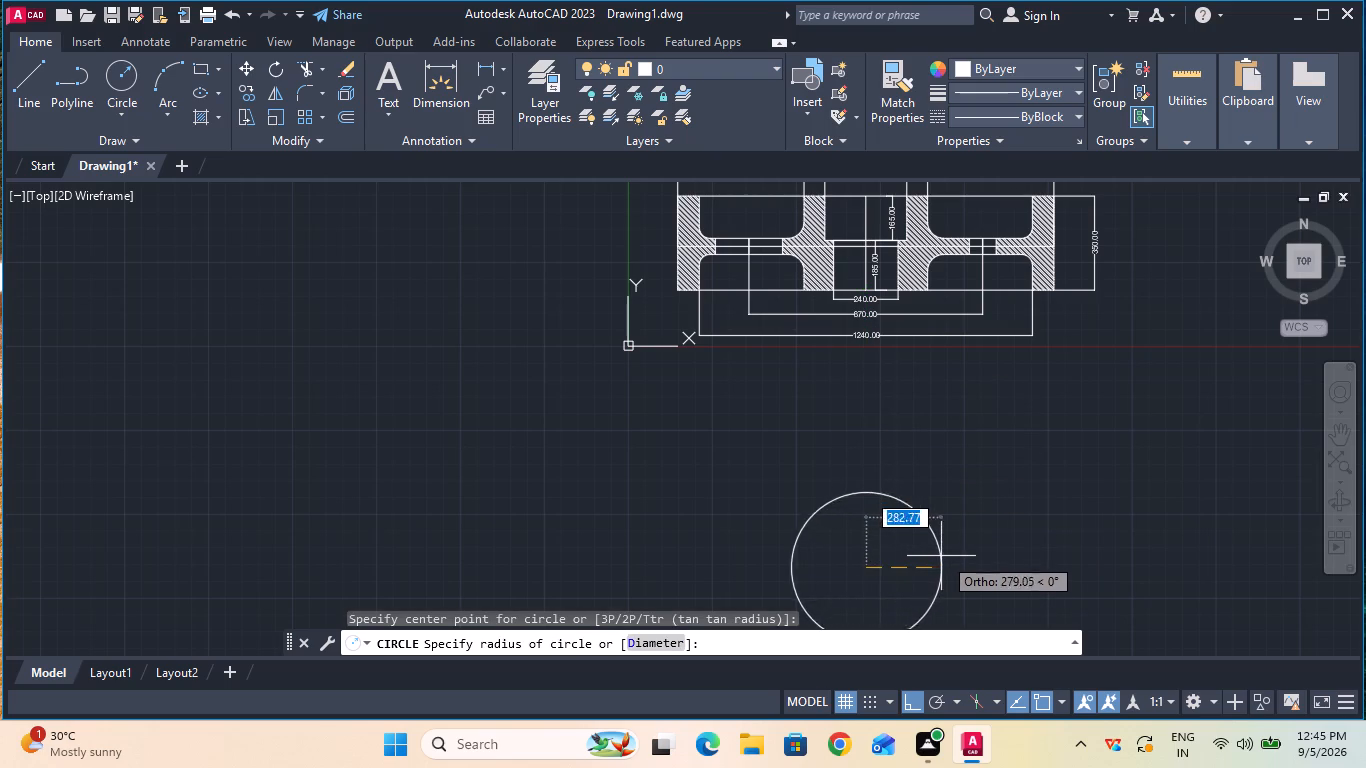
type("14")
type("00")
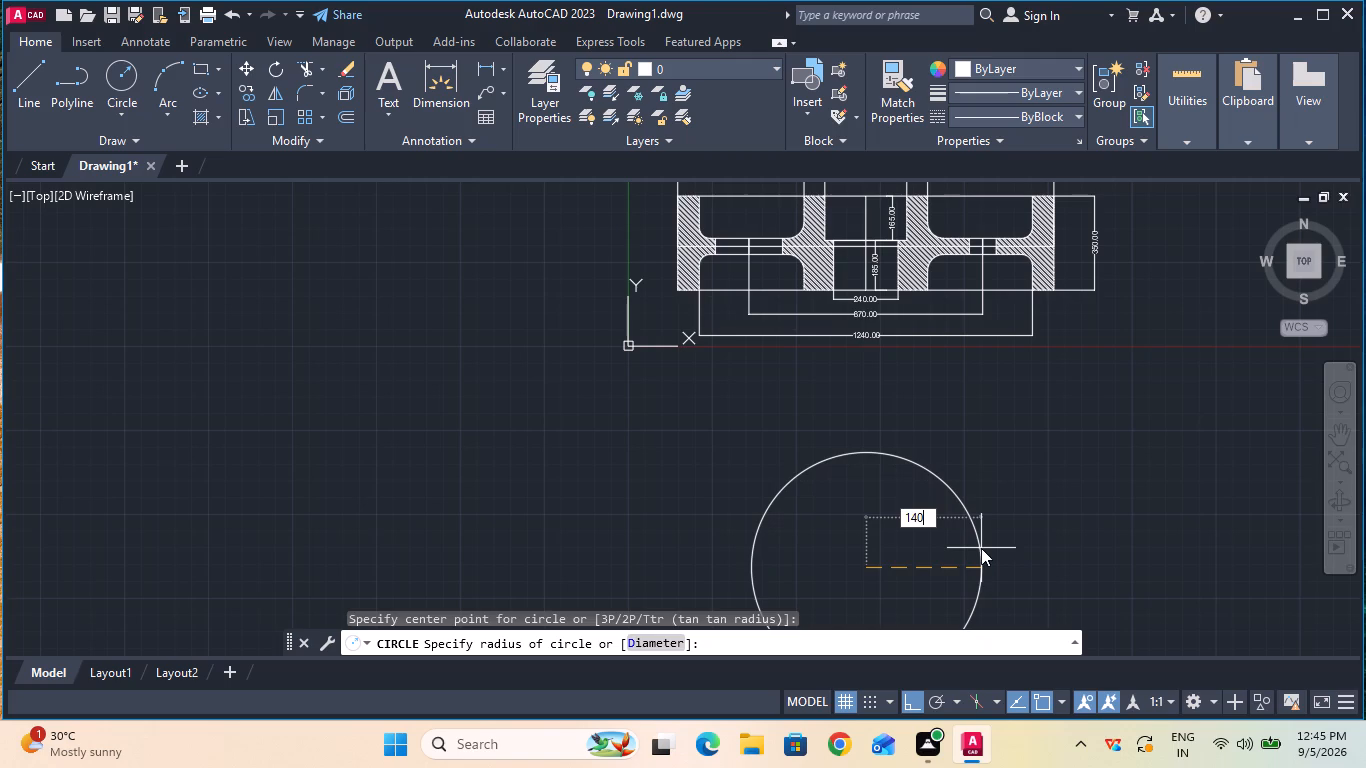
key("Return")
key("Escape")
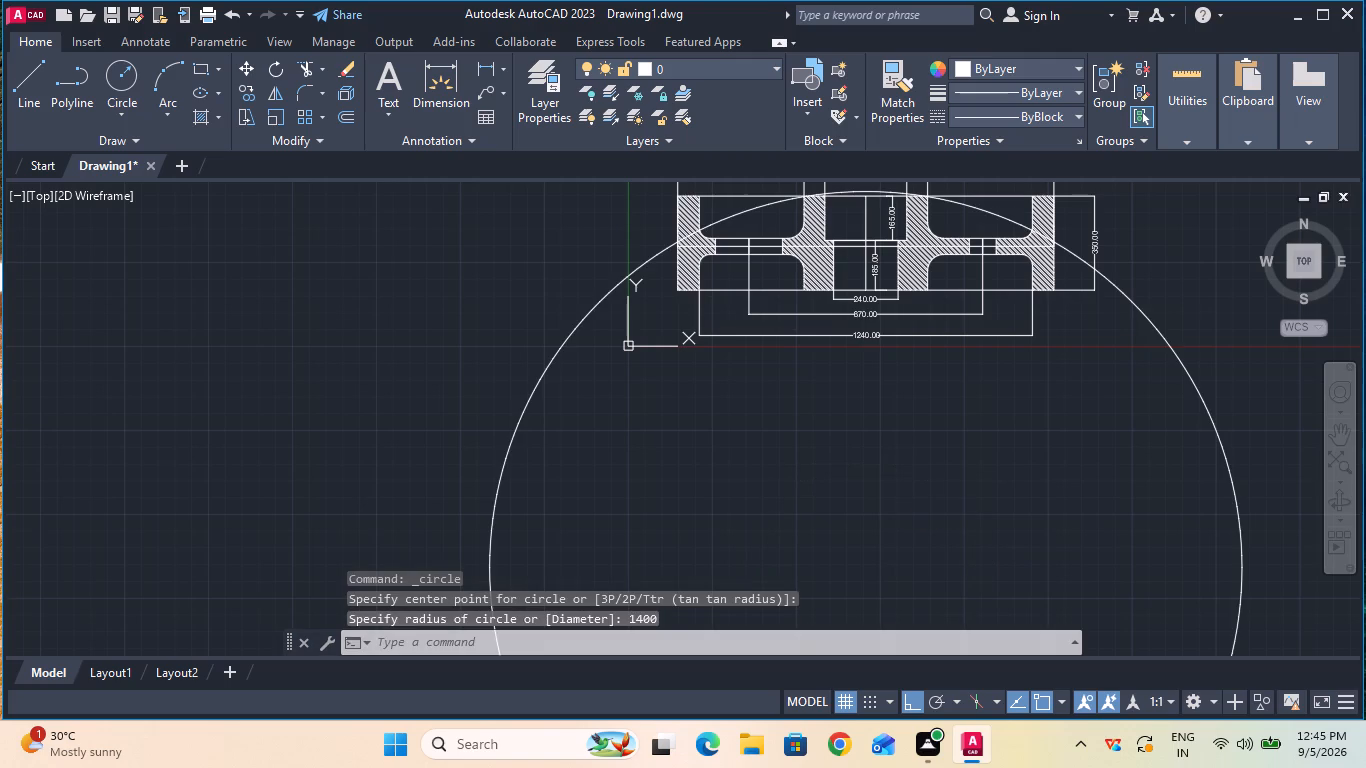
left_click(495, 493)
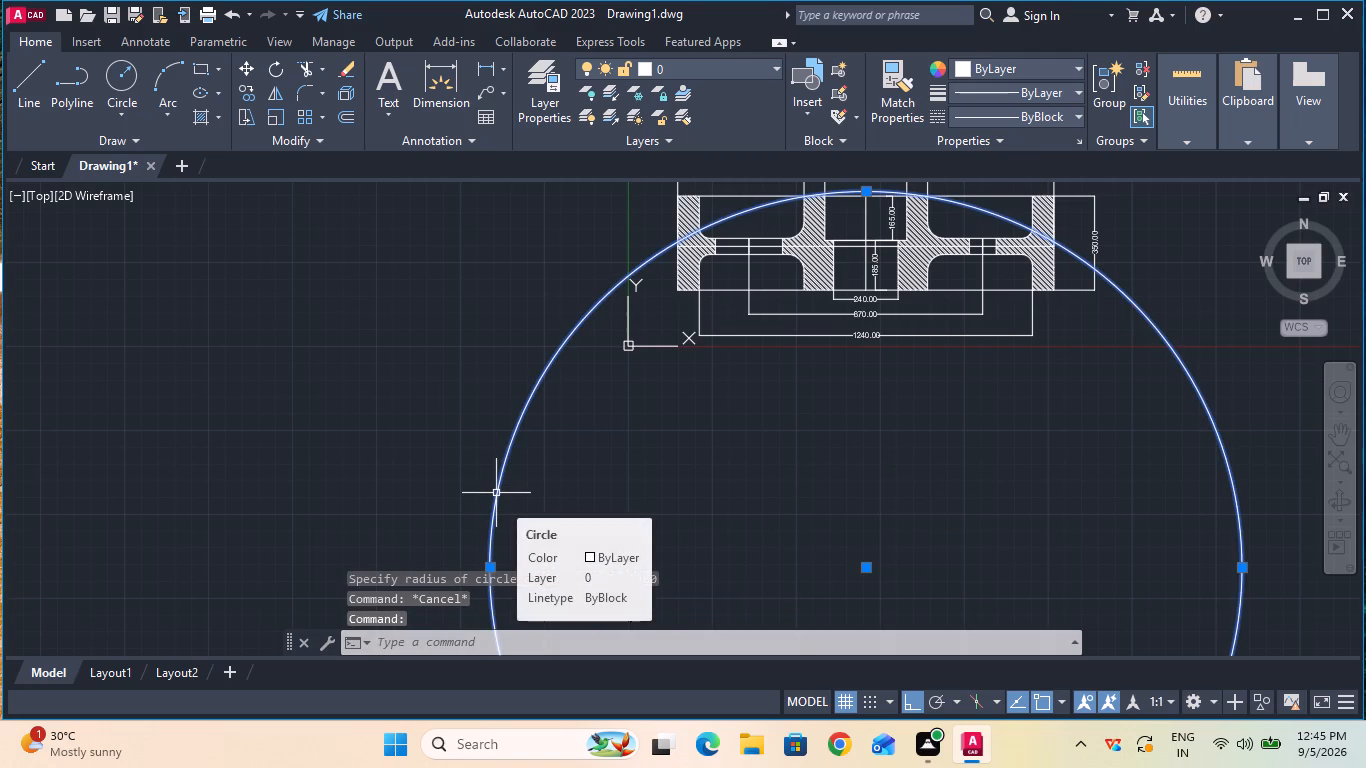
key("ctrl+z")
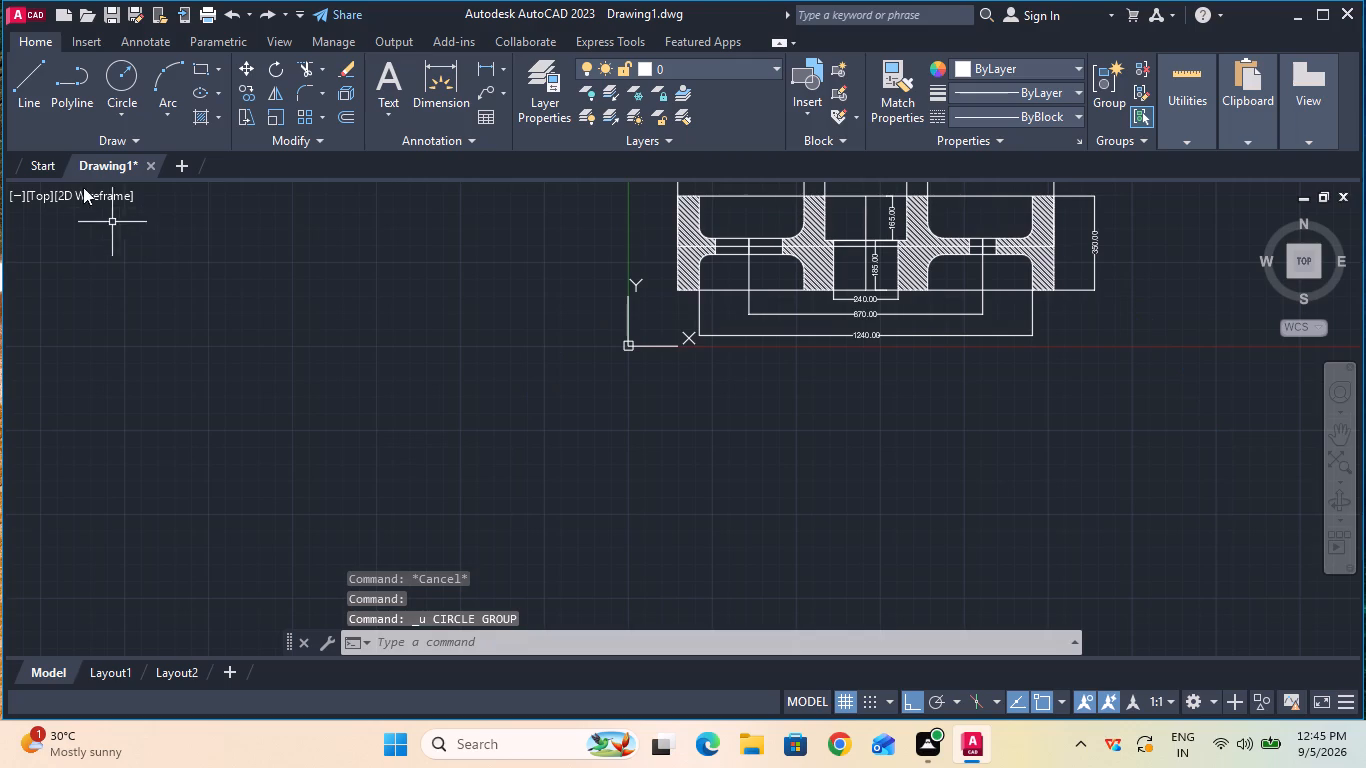
Draw a circle of radius 700 below the section, centred on the extension of its vertical centre line.
left_click(107, 78)
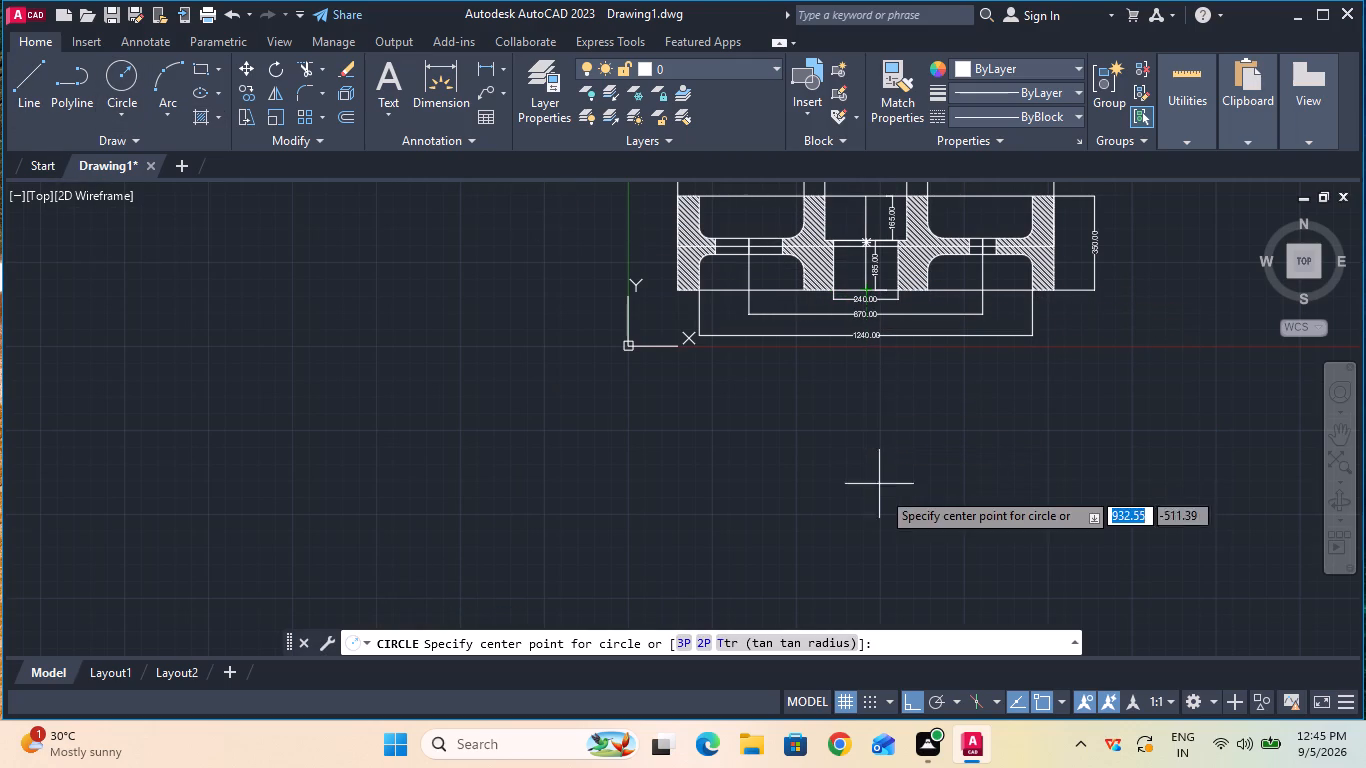
left_click(868, 614)
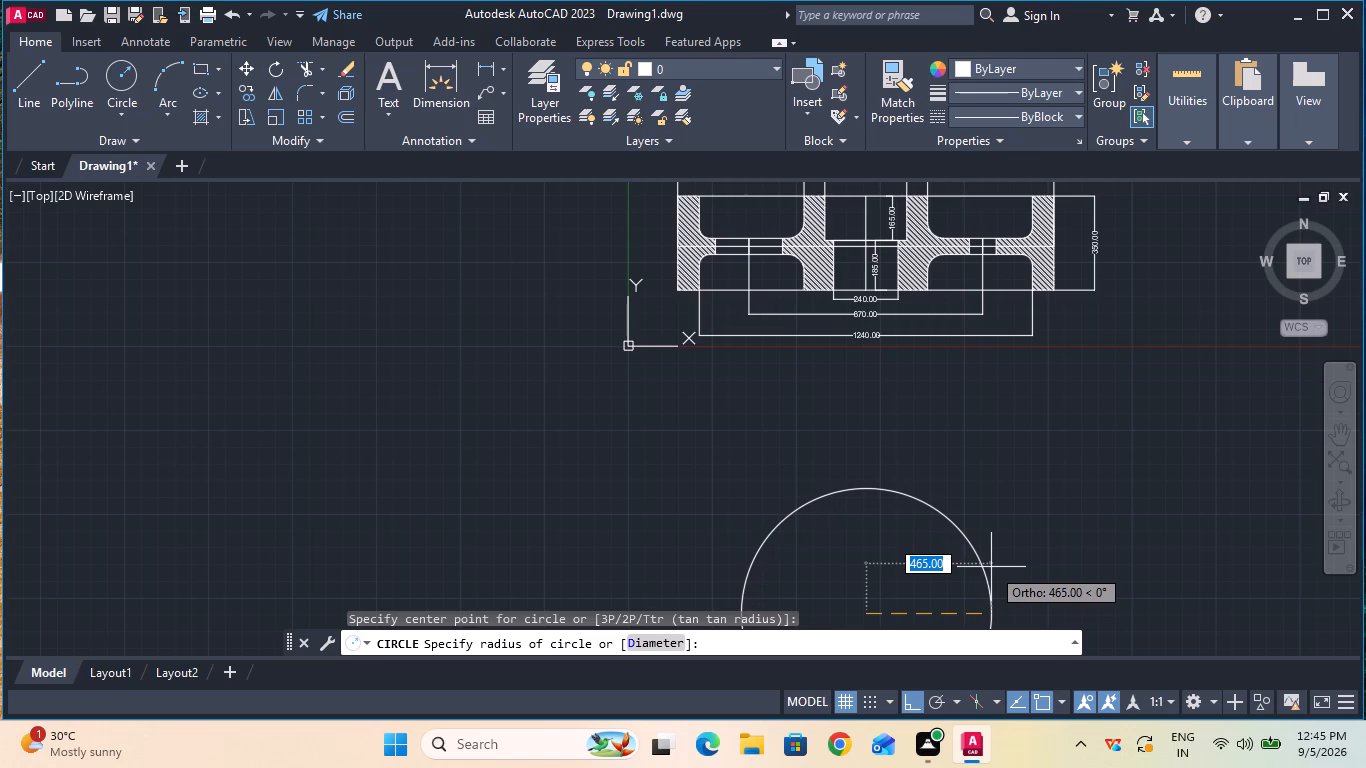
key("7")
type("00")
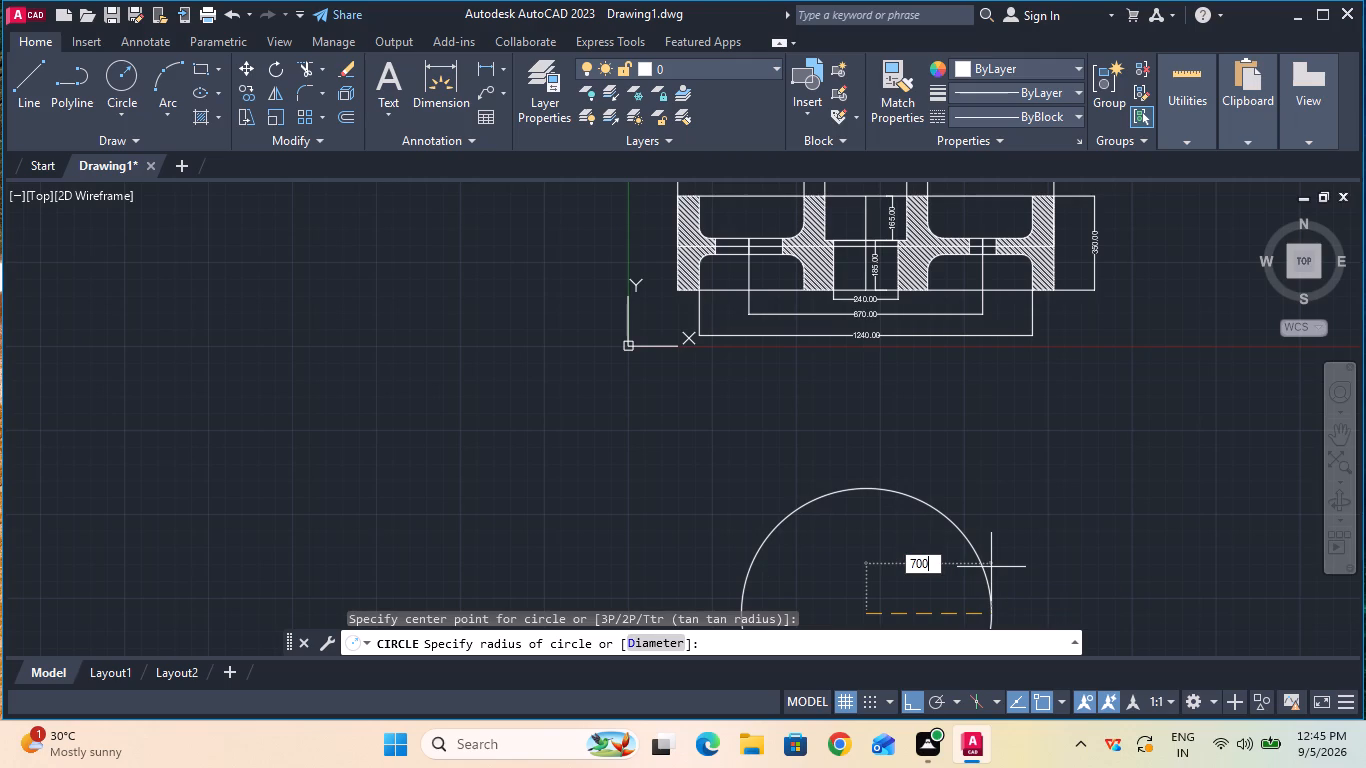
type(".00")
key("Return")
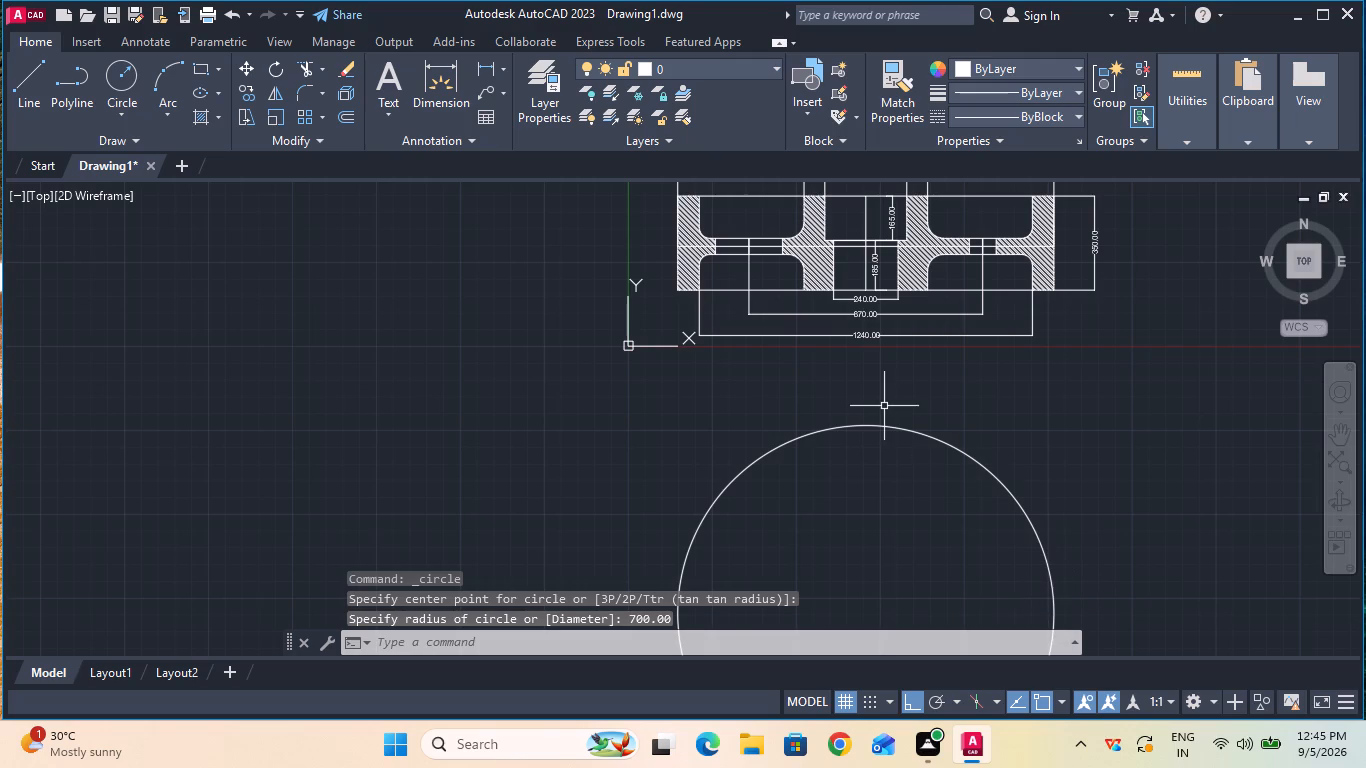
double_click(30, 74)
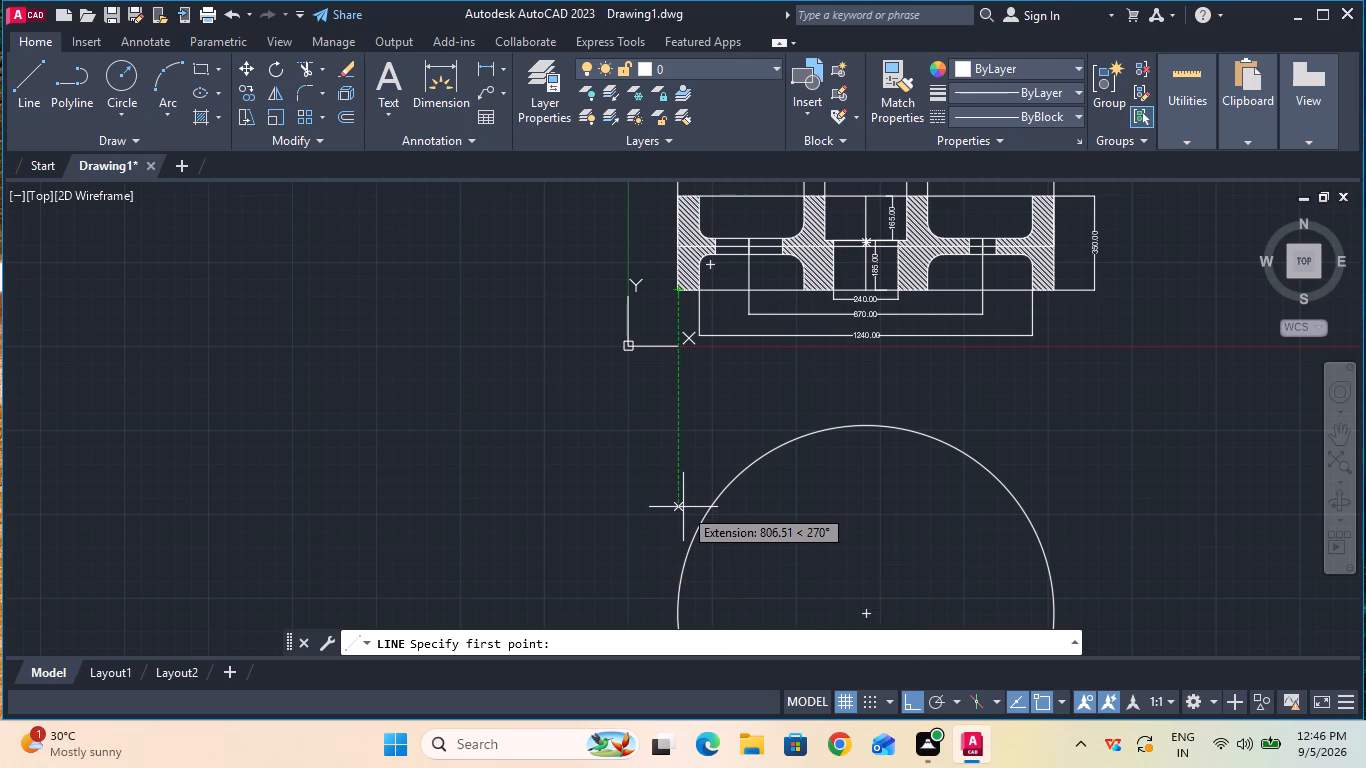
key("Escape")
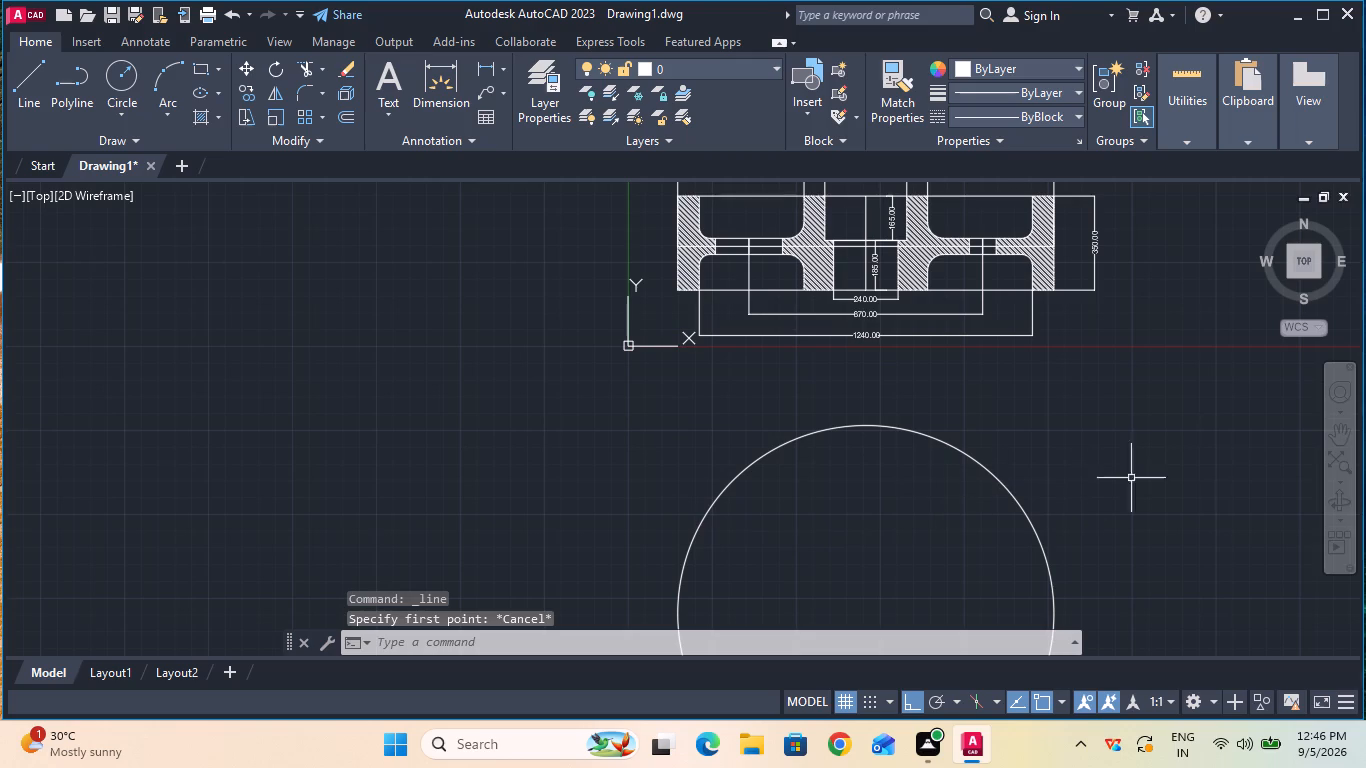
Draw a concentric circle of radius 620 inside the 700 radius circle.
left_click(1344, 441)
left_click_drag(1257, 541, 1222, 399)
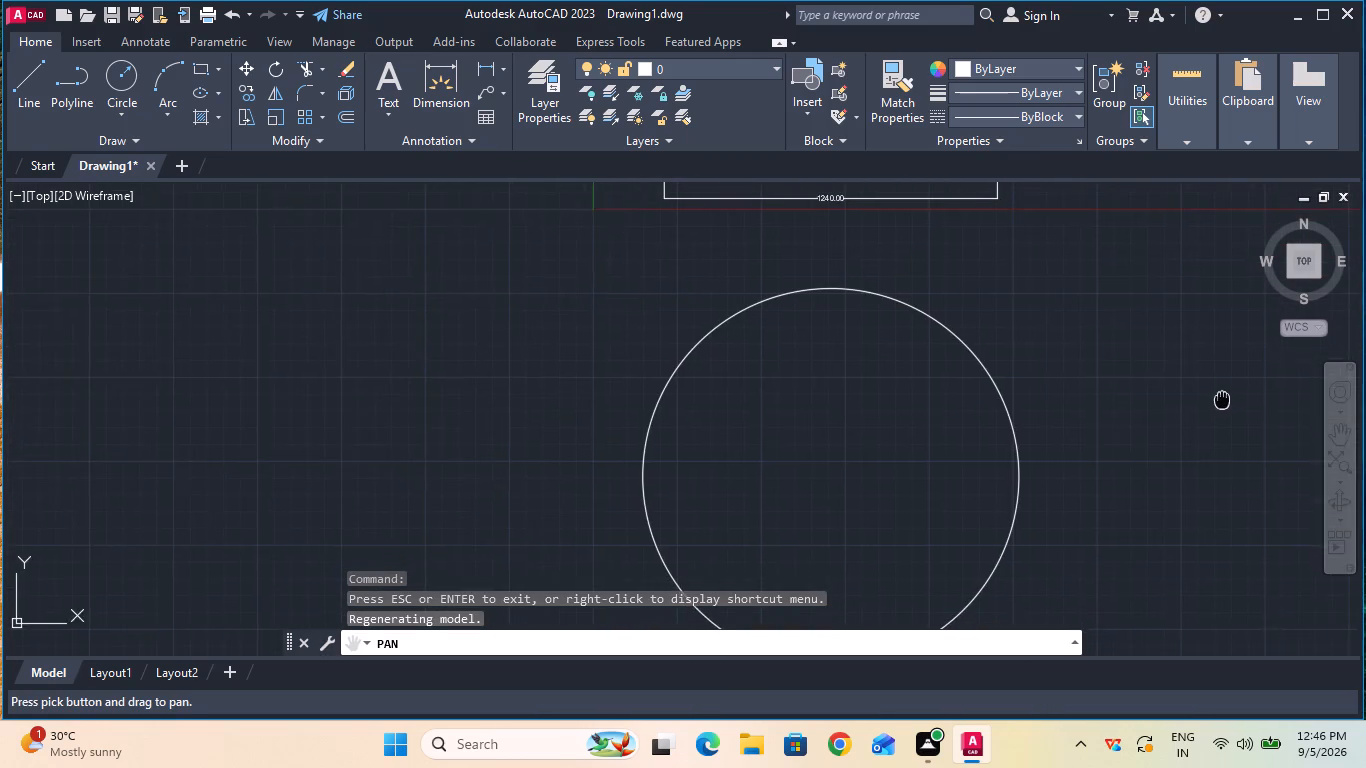
left_click_drag(1222, 399, 1205, 387)
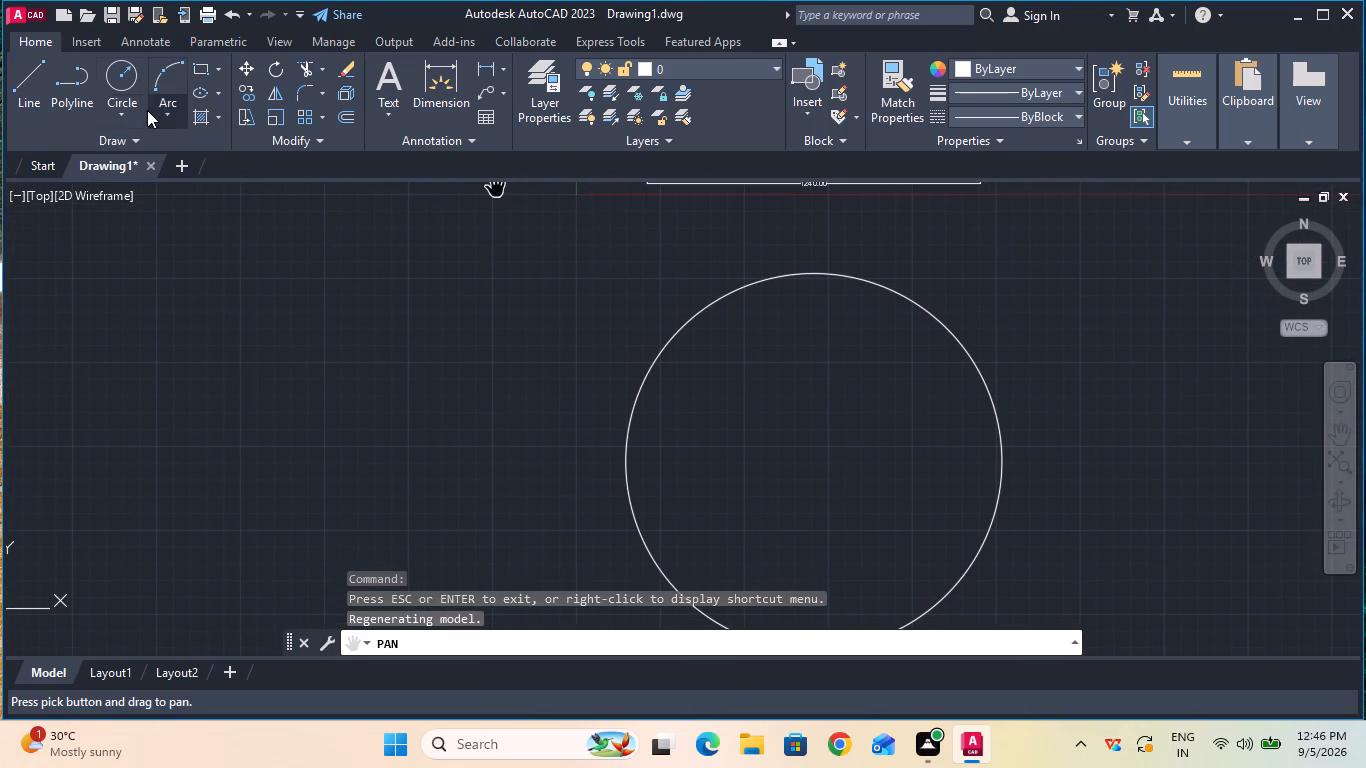
left_click(127, 87)
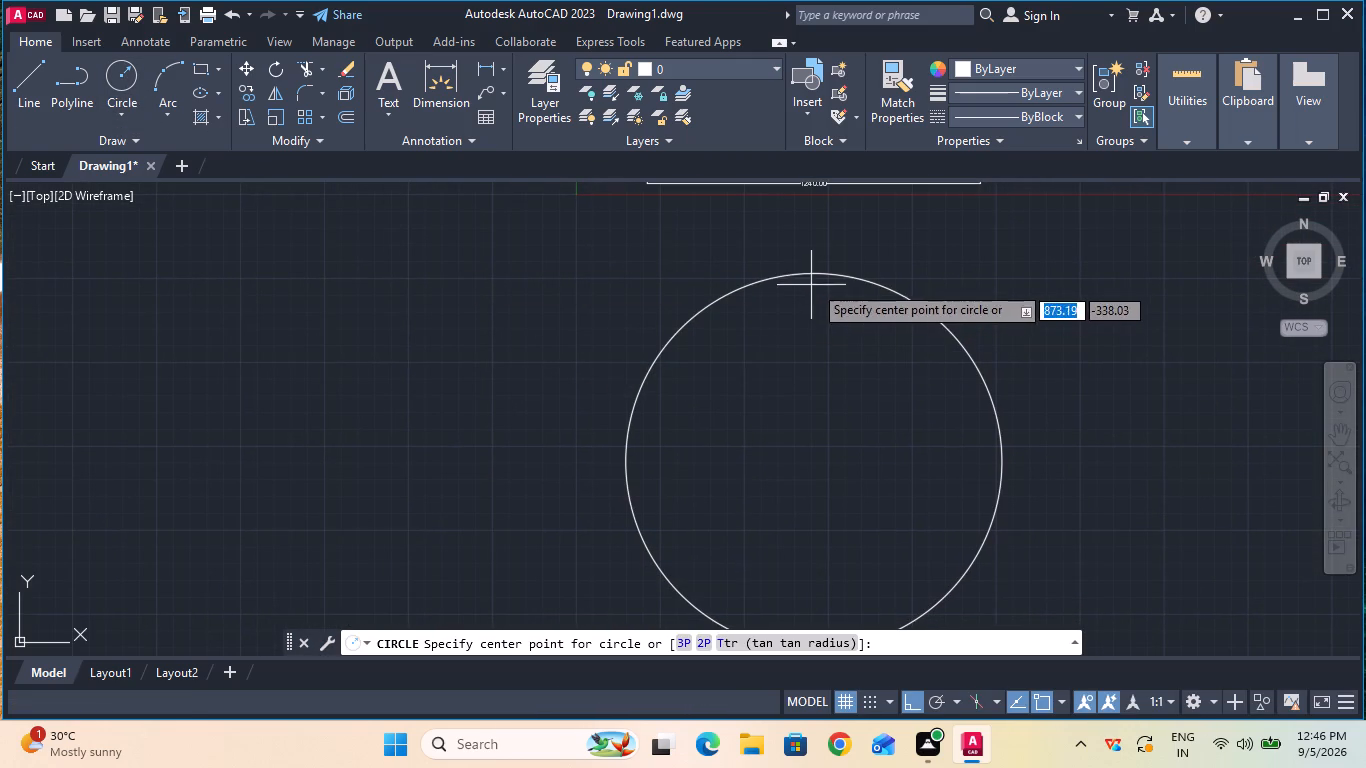
left_click(812, 463)
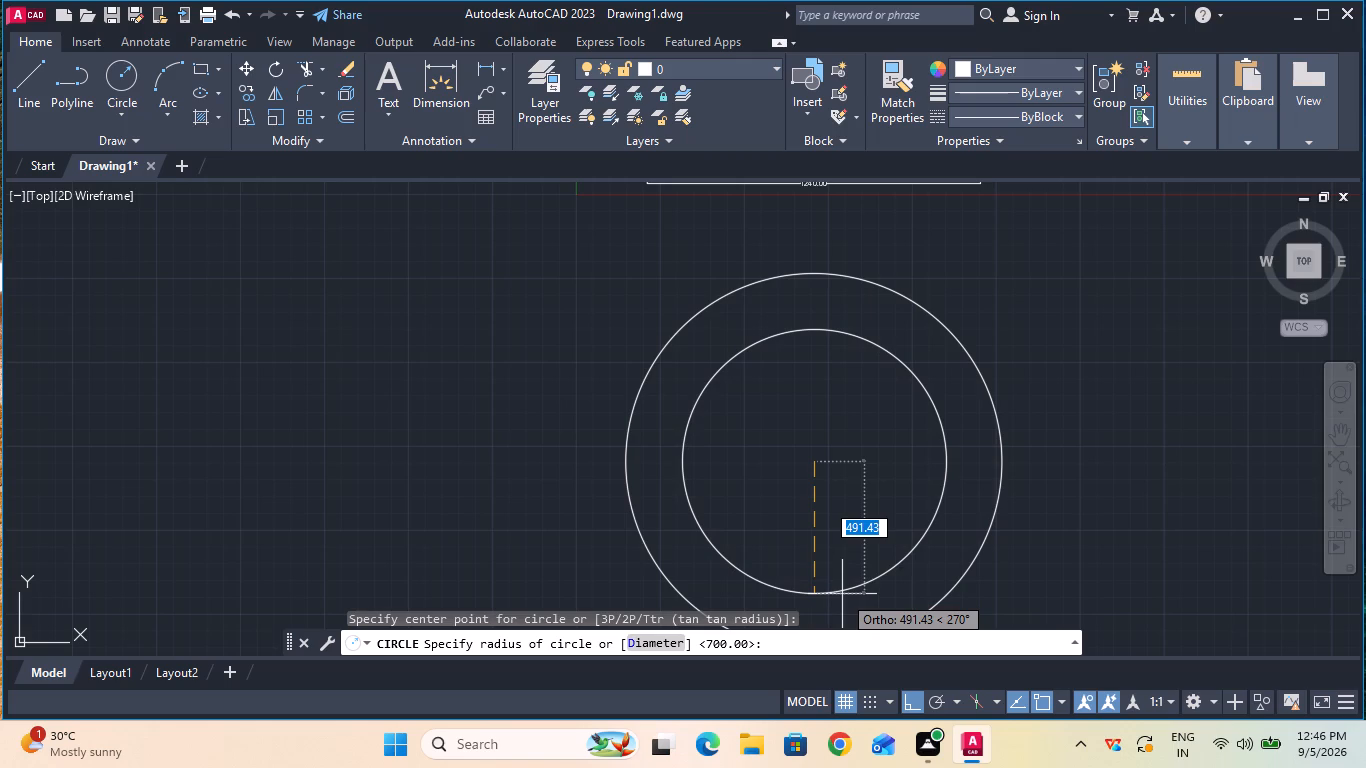
type("62")
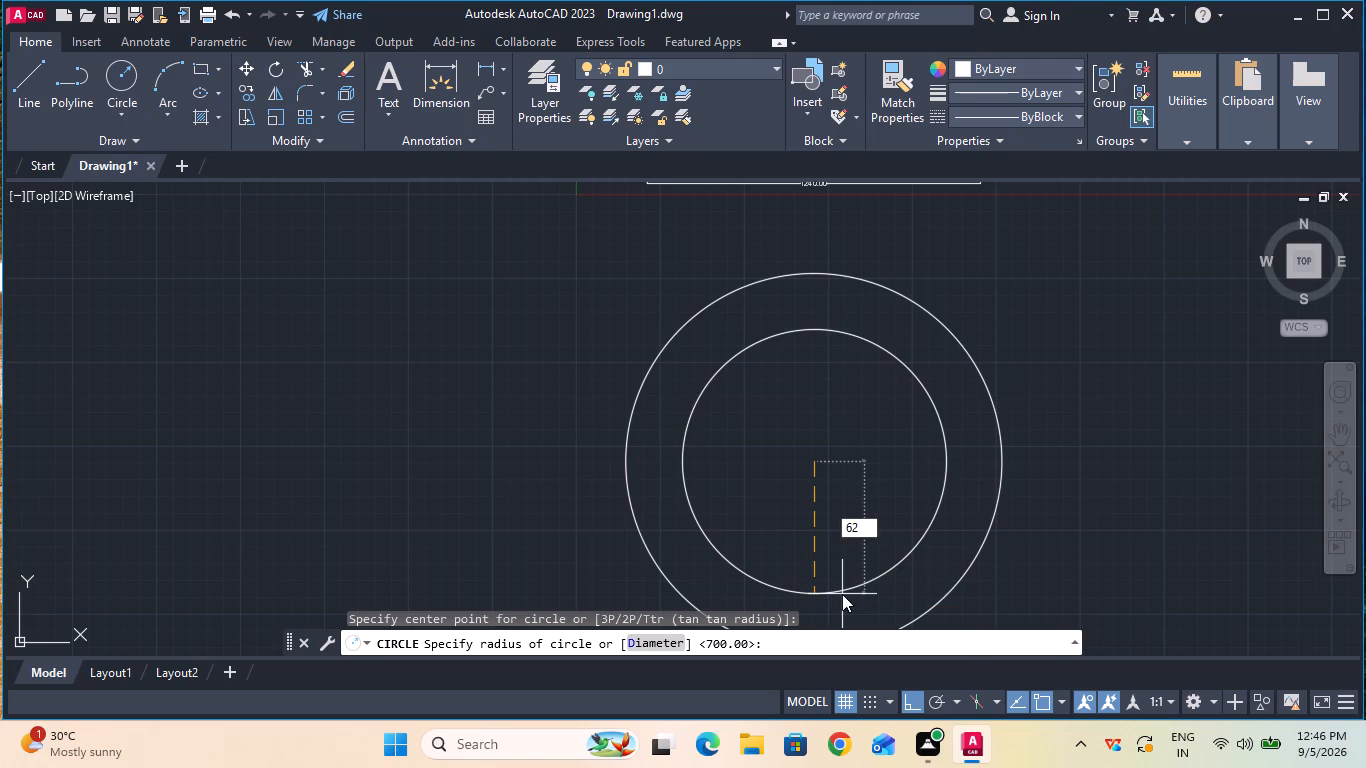
key("0")
key("Return")
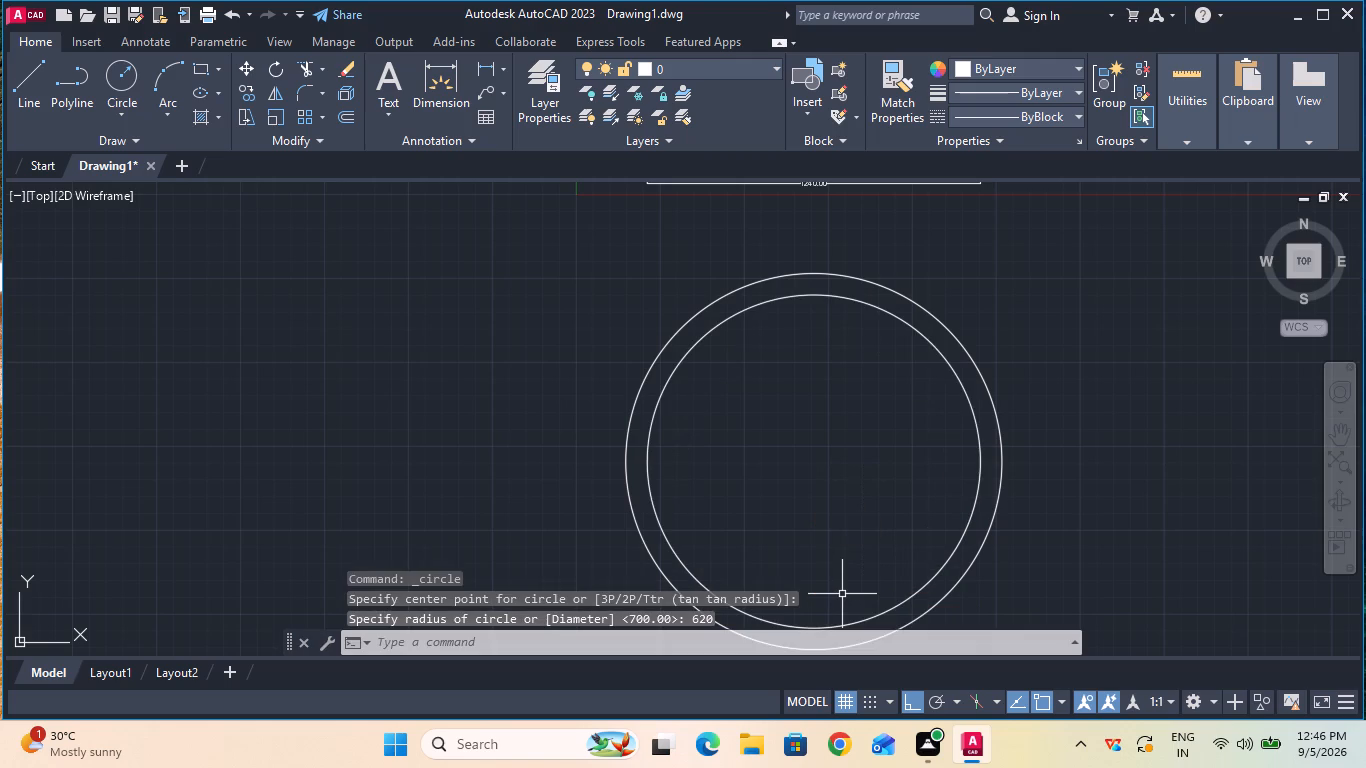
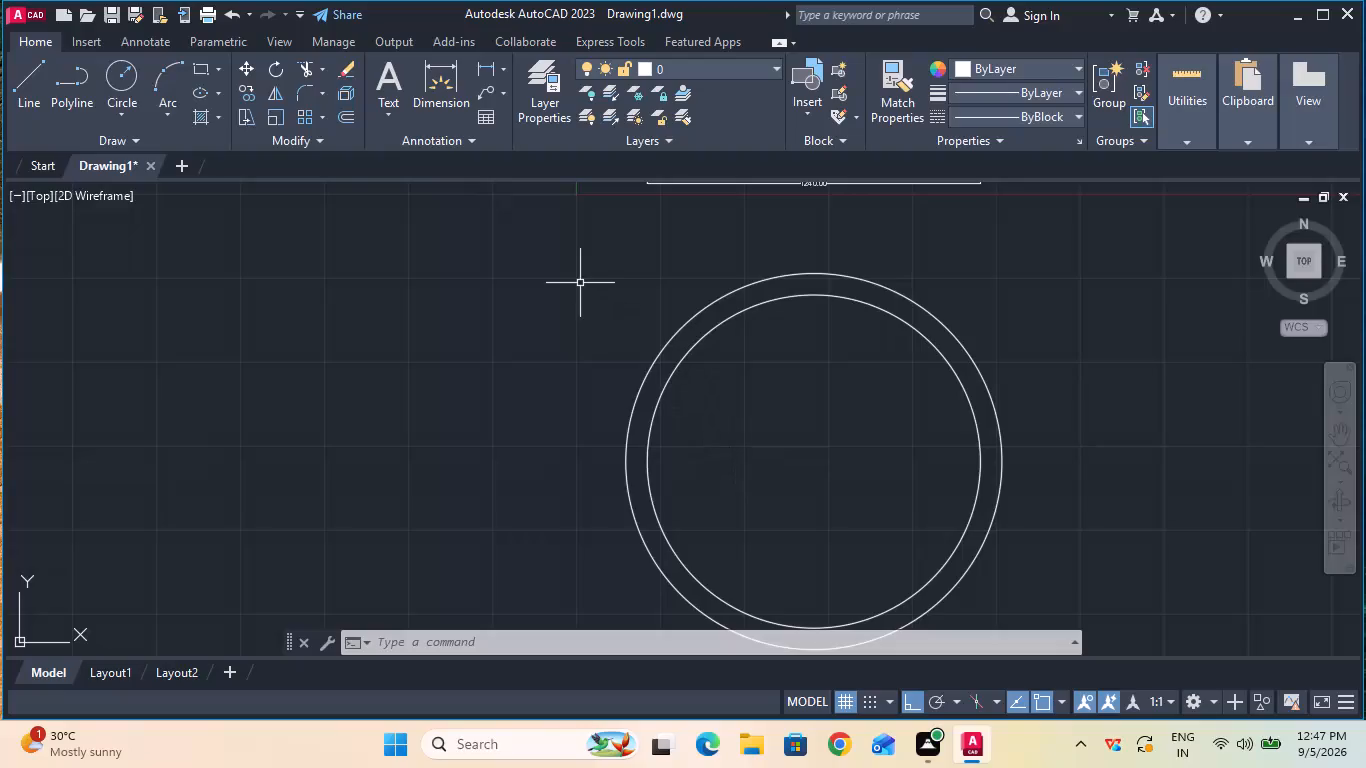
Draw a circle of radius 225 concentric with the 700 and 620 radius circles.
left_click(122, 70)
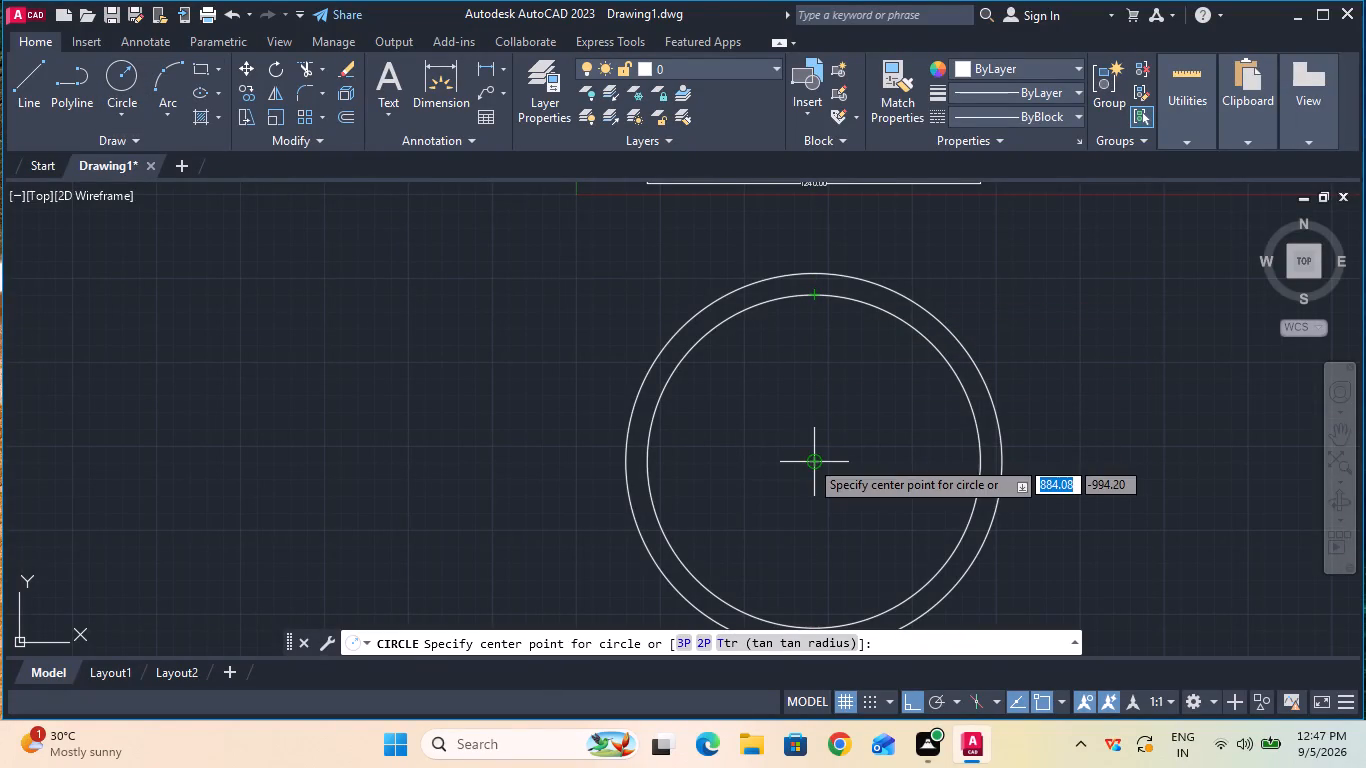
left_click(809, 459)
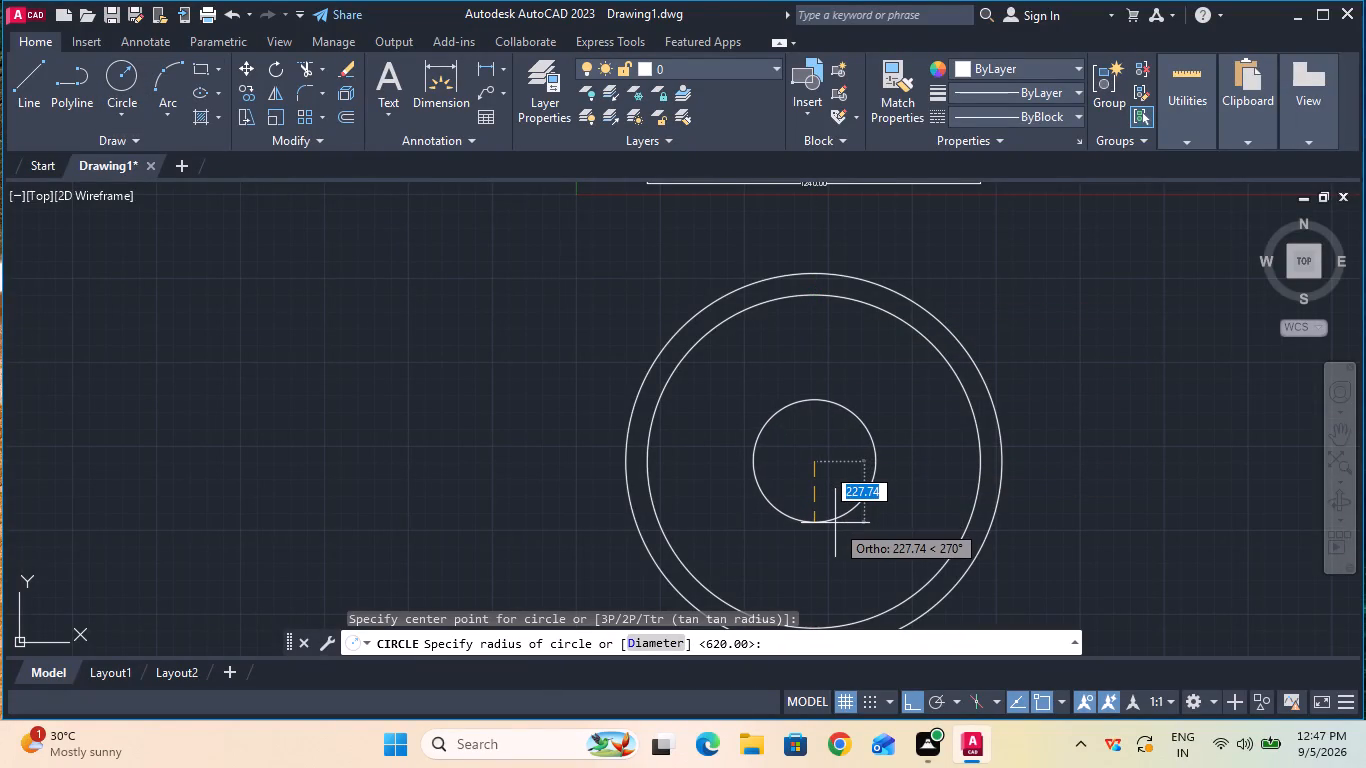
type("22")
key("5")
key("period")
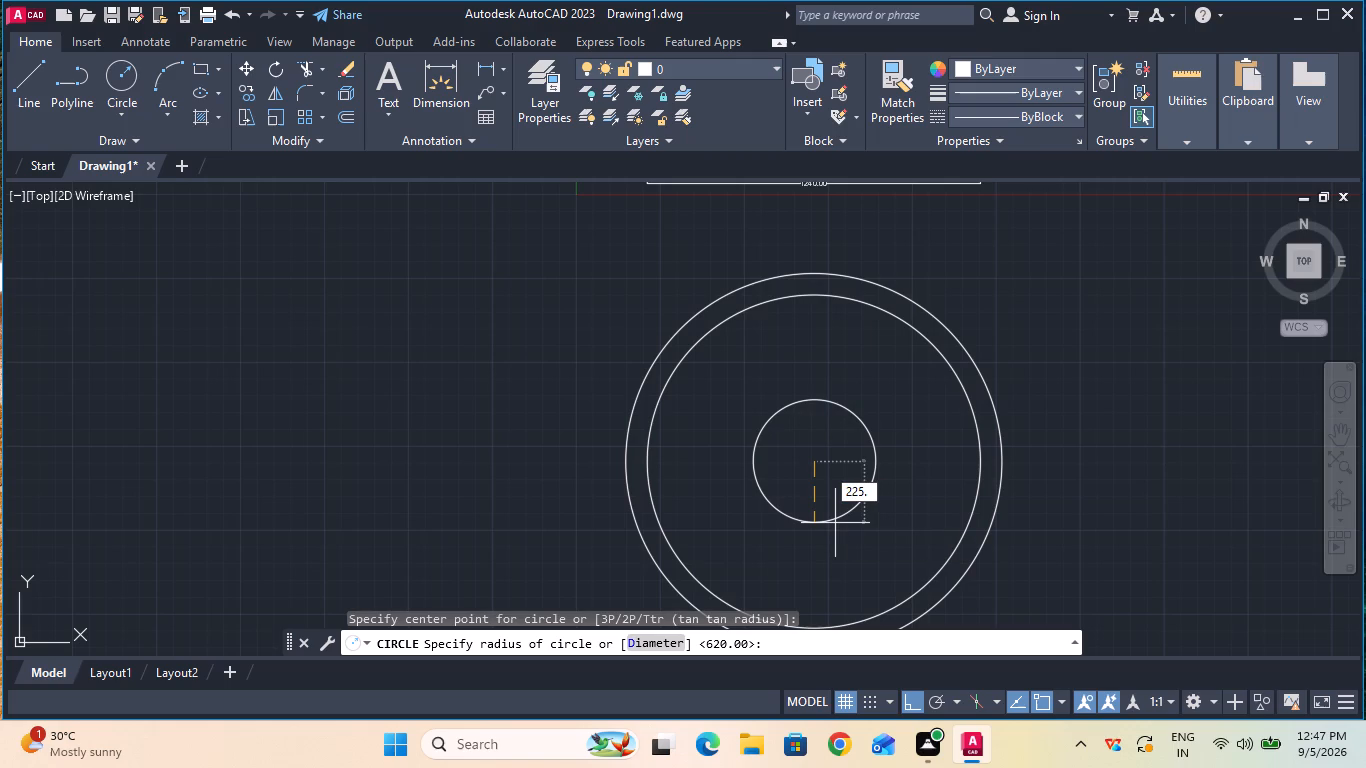
type("00")
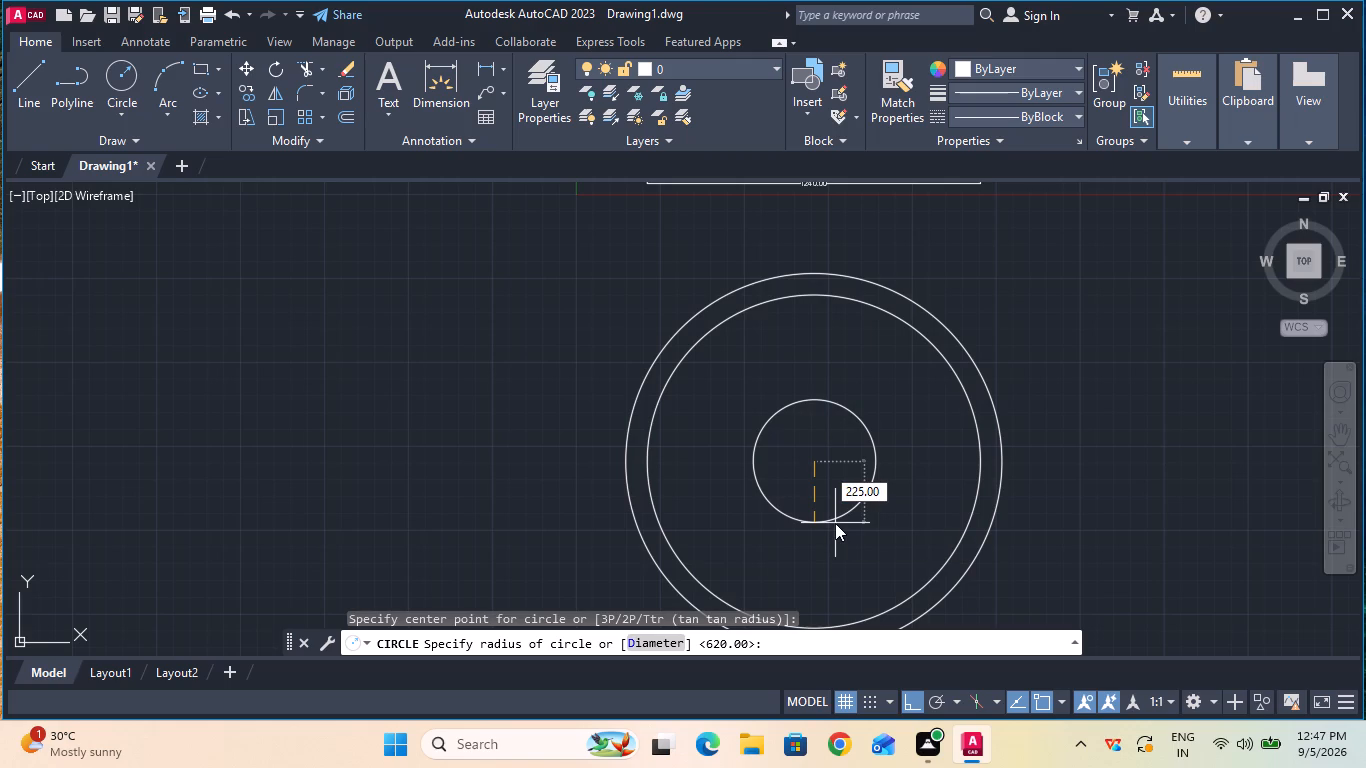
key("Return")
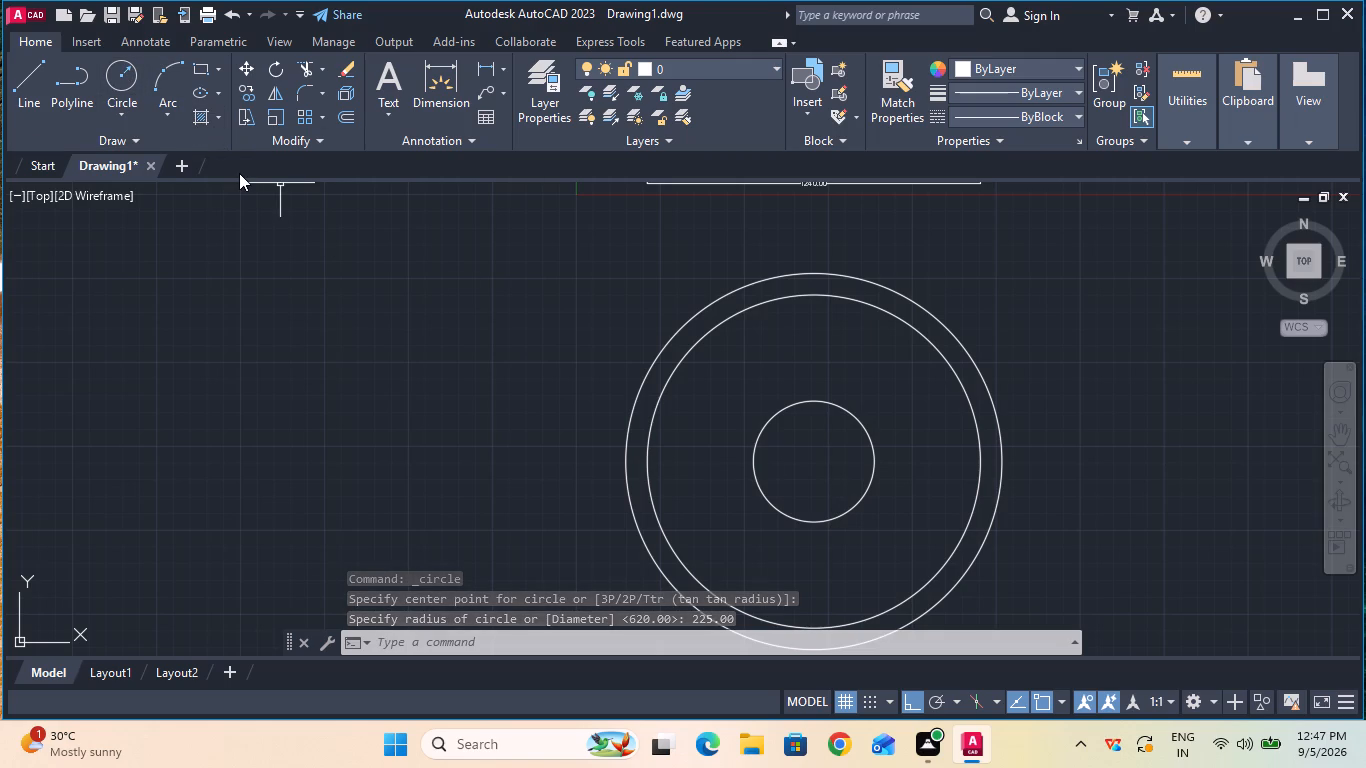
Draw a concentric circle of radius 152.5 inside the 225 radius circle.
left_click(123, 94)
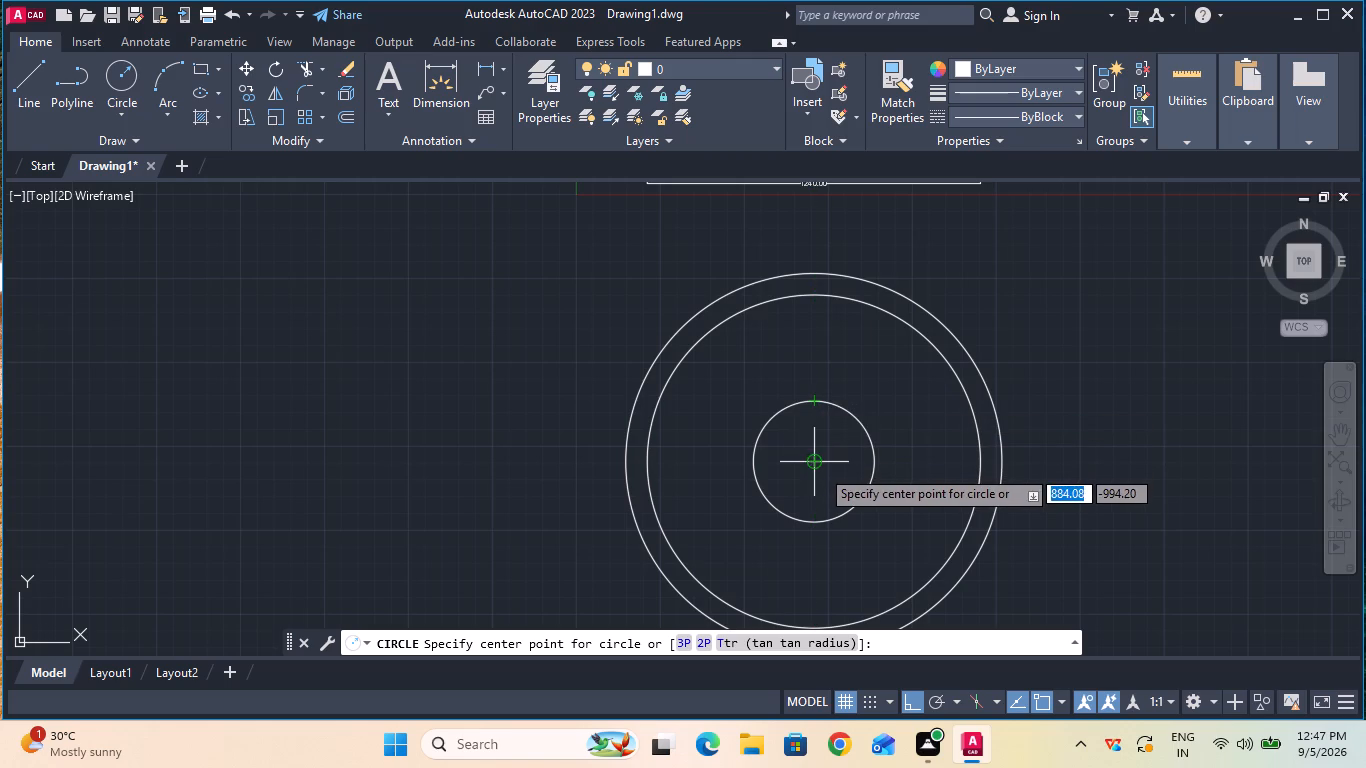
left_click(819, 467)
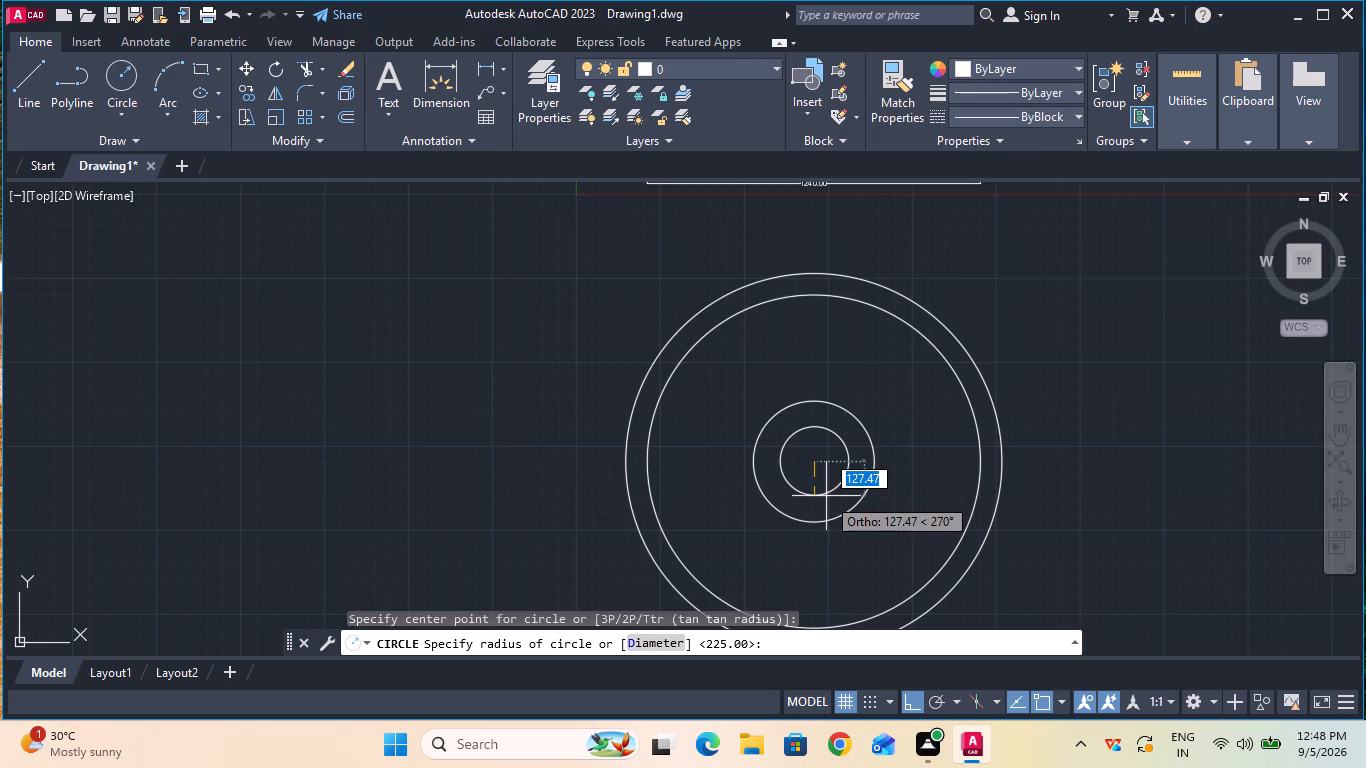
type("15")
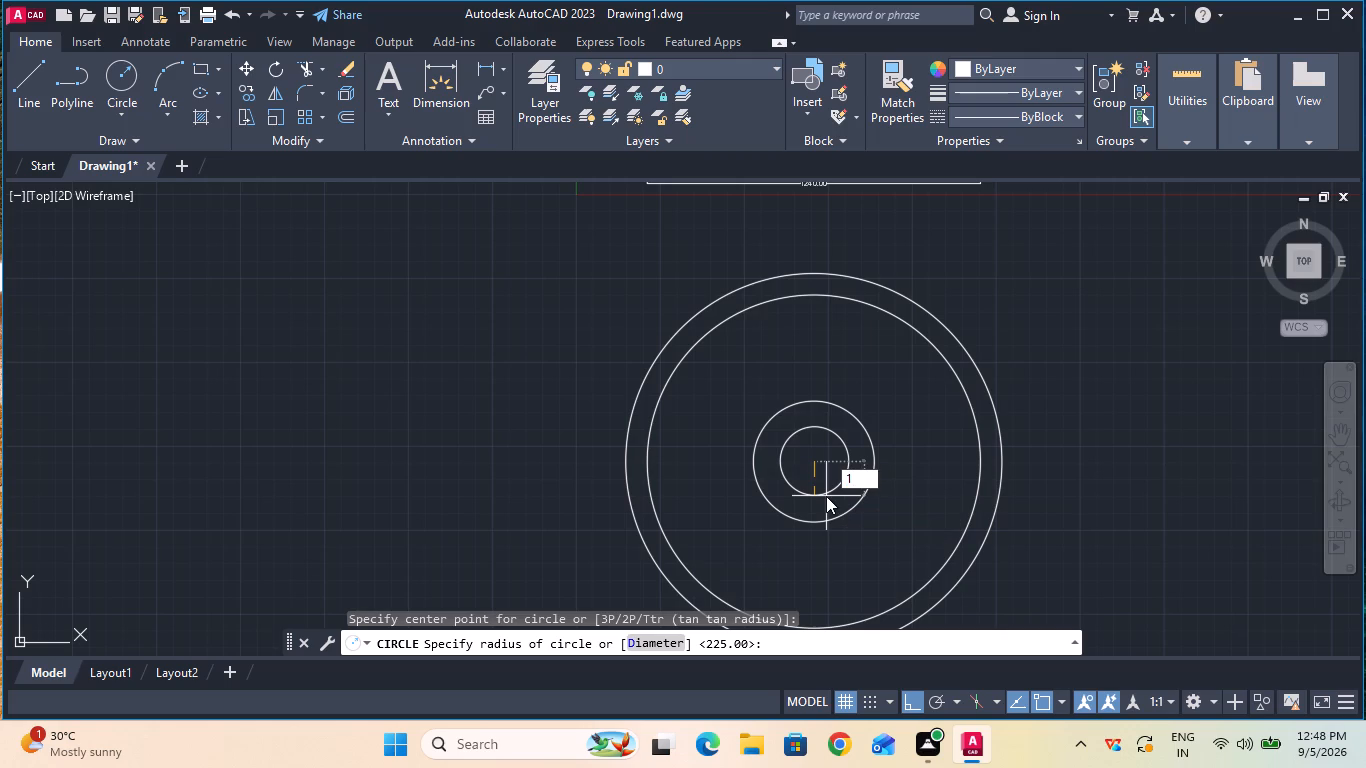
key("2")
type(".5")
key("Return")
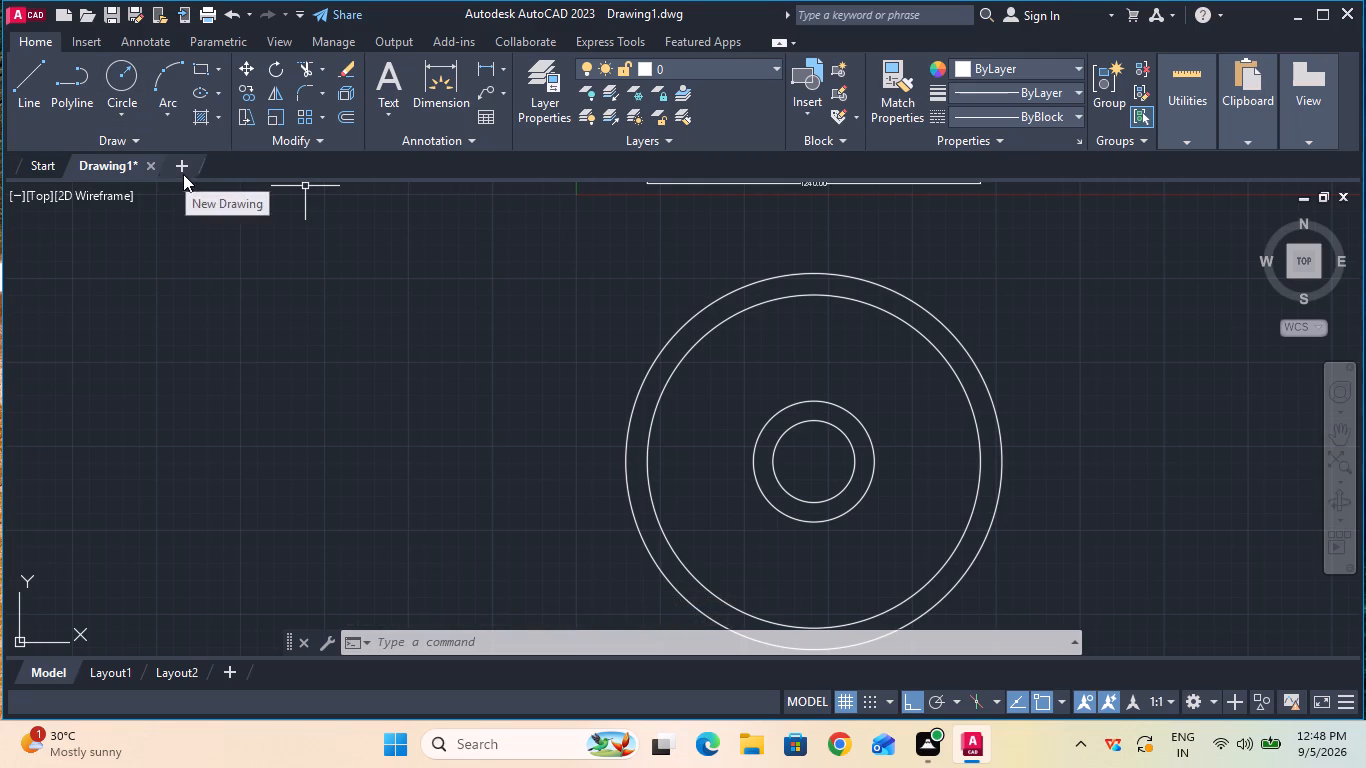
Draw a concentric circle of radius 120 inside the 152.5 radius circle.
left_click(126, 84)
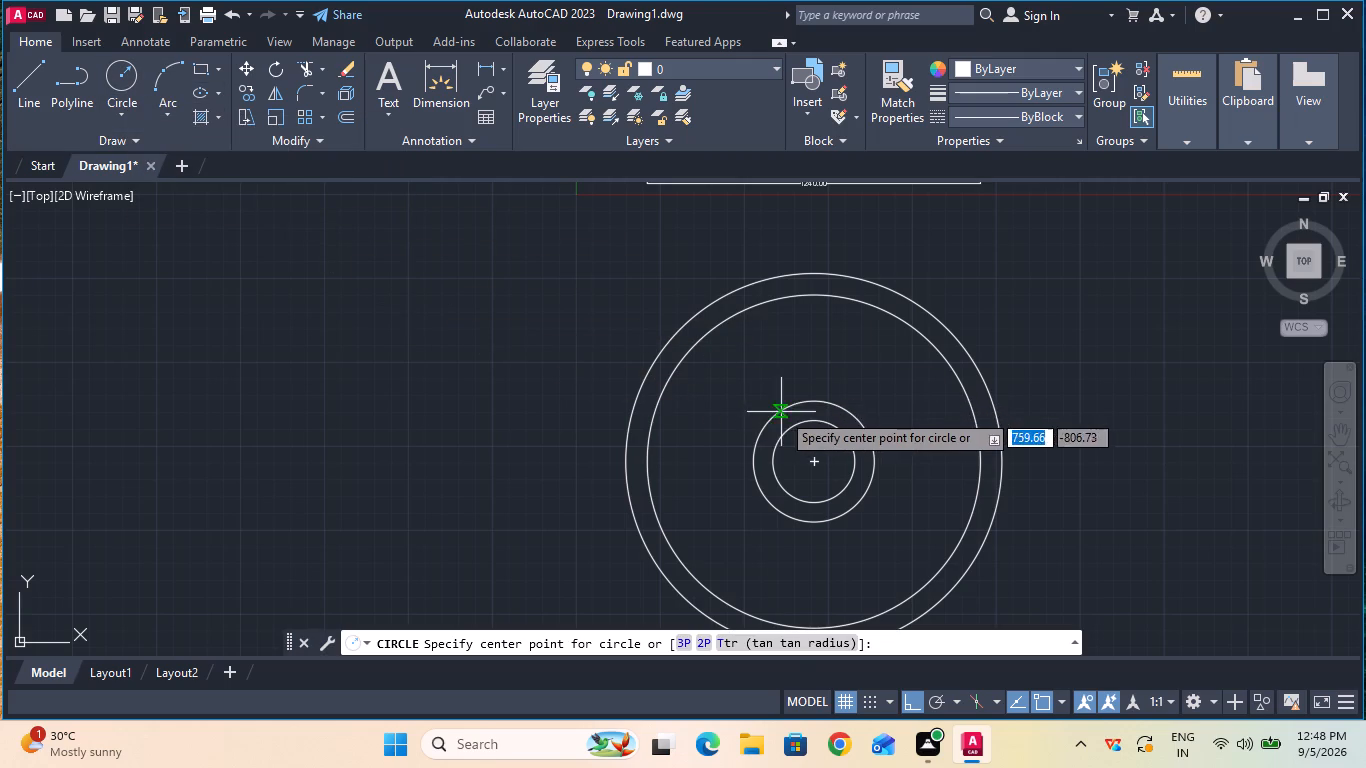
left_click(817, 467)
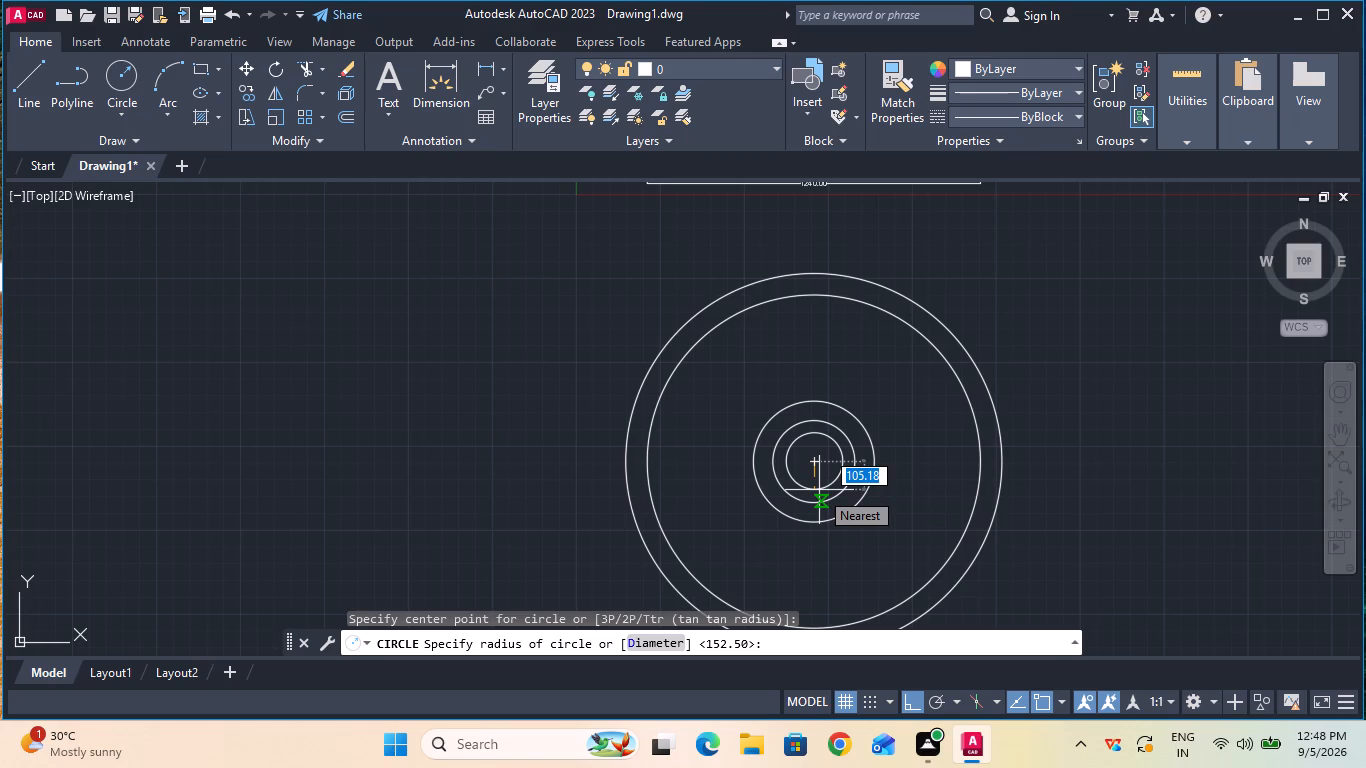
type("12")
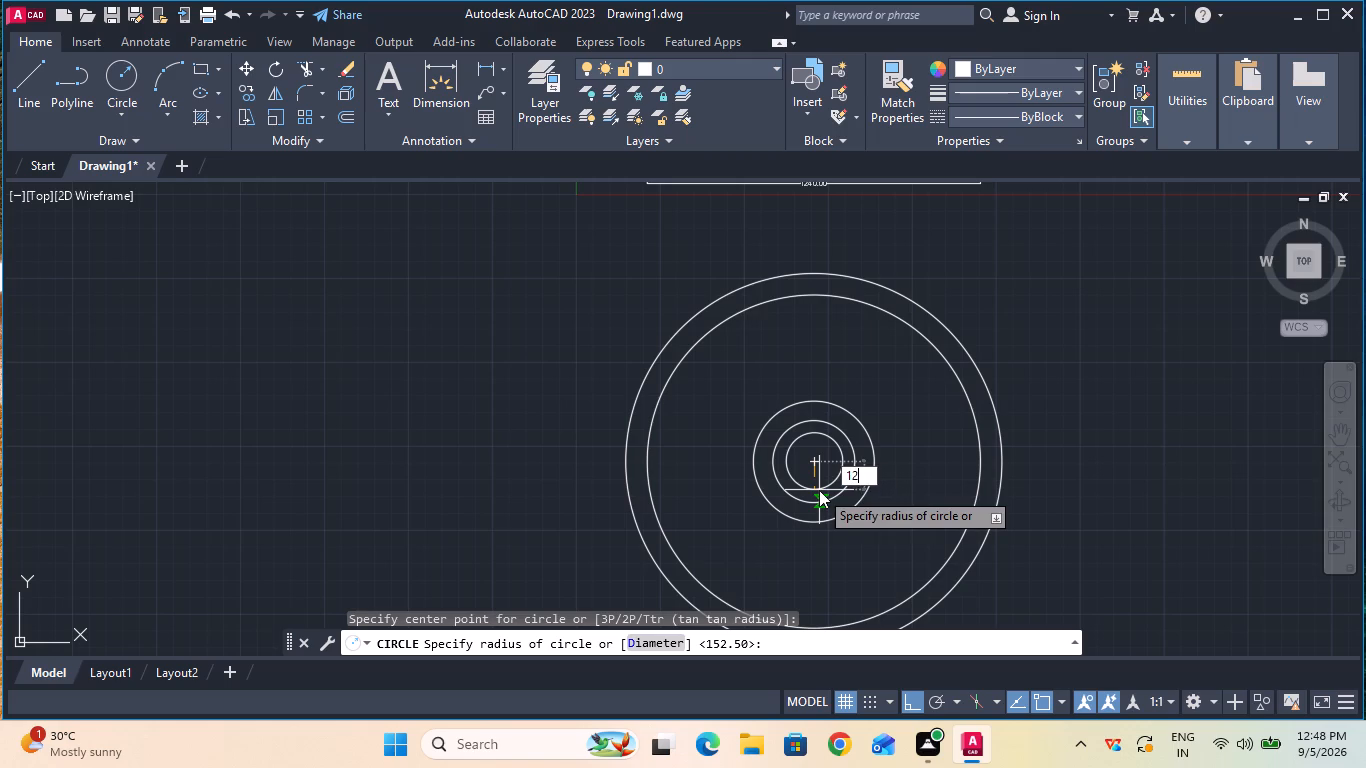
key("0")
key("Return")
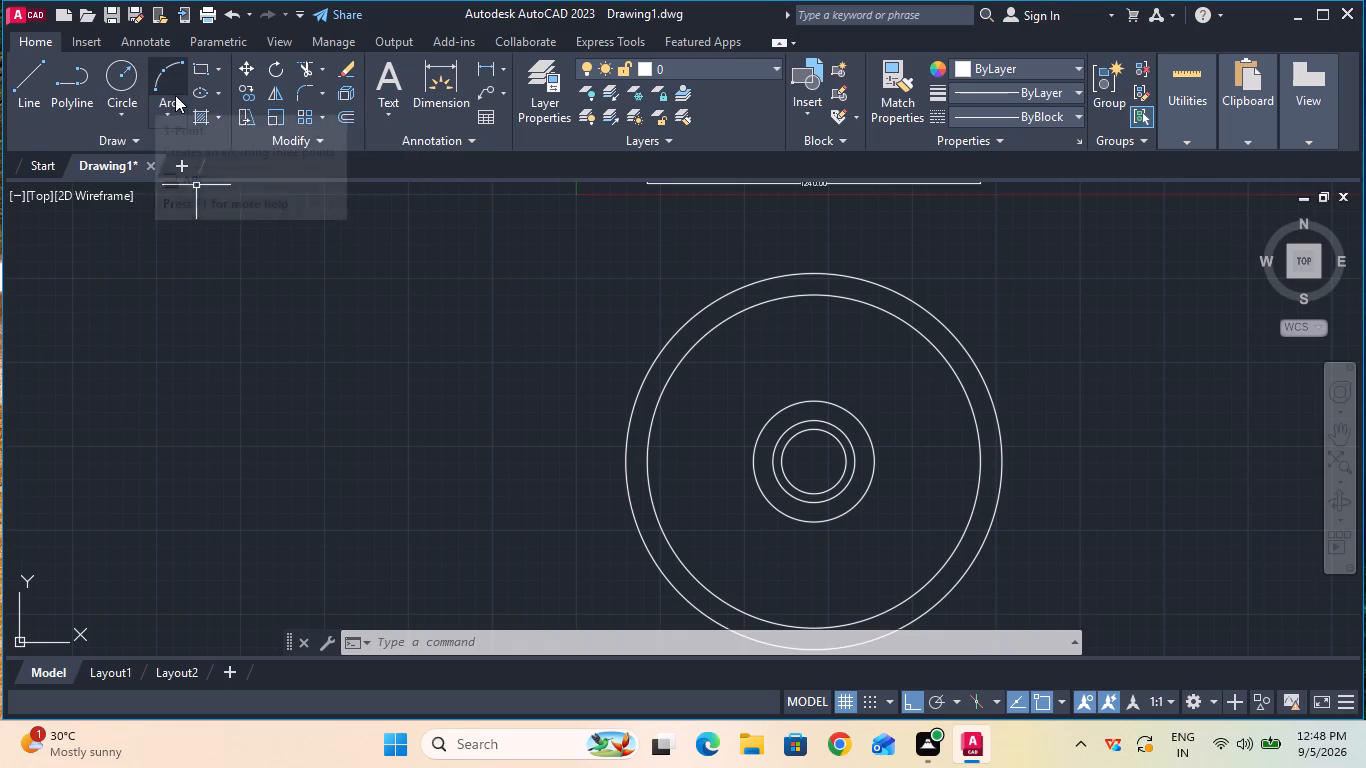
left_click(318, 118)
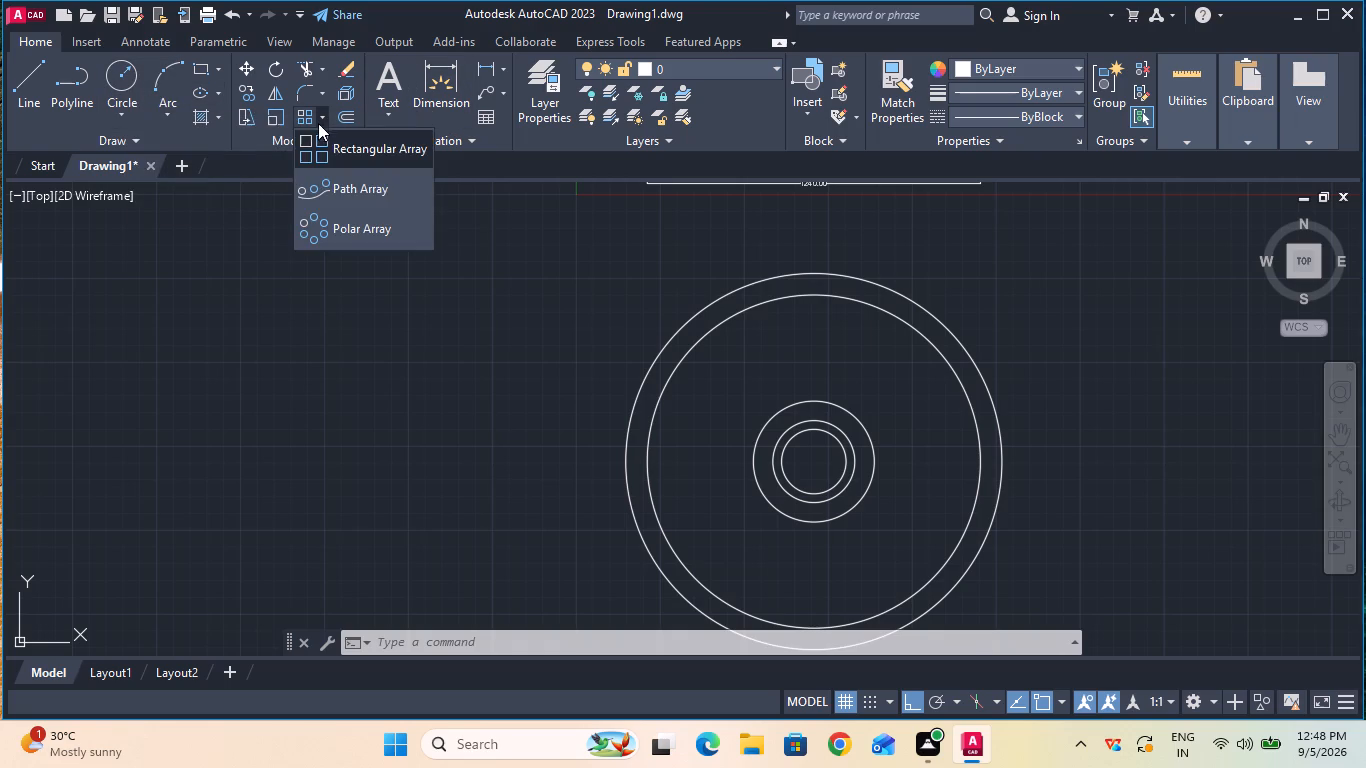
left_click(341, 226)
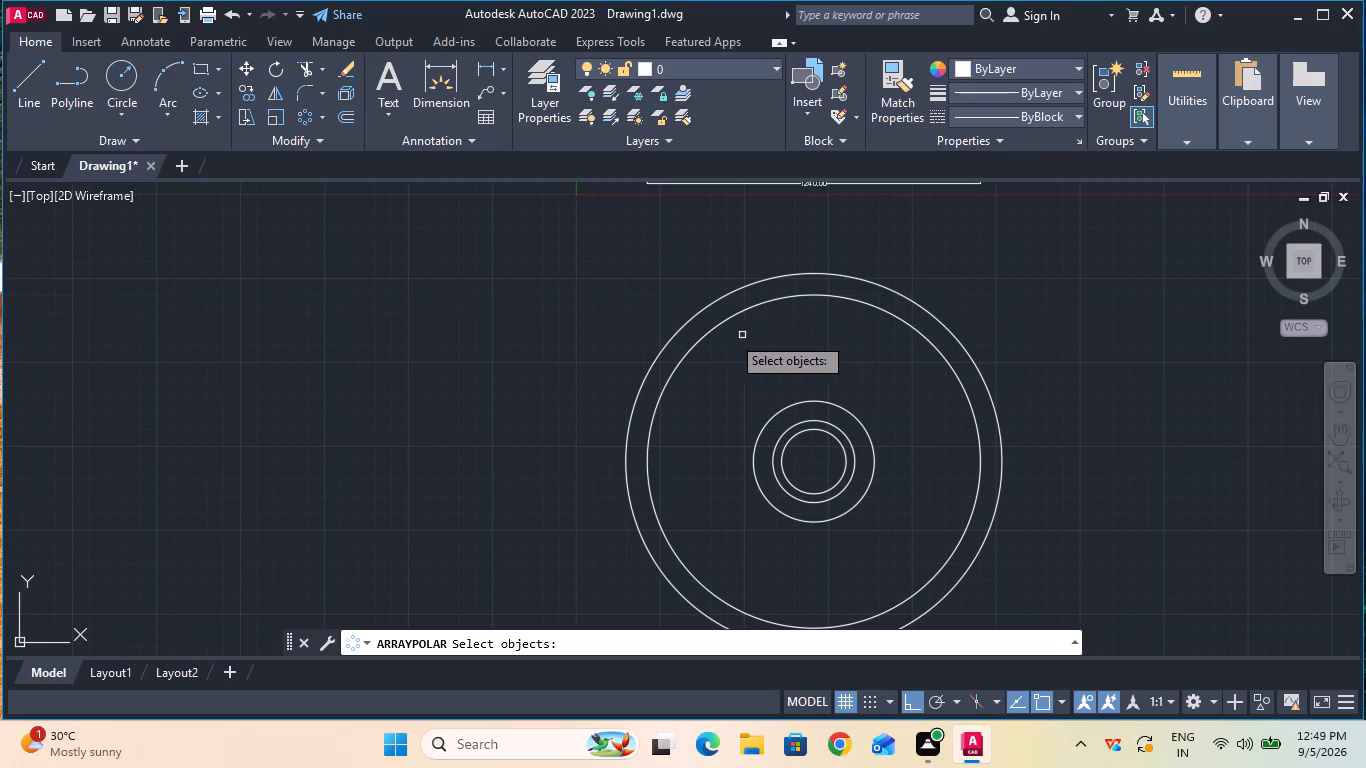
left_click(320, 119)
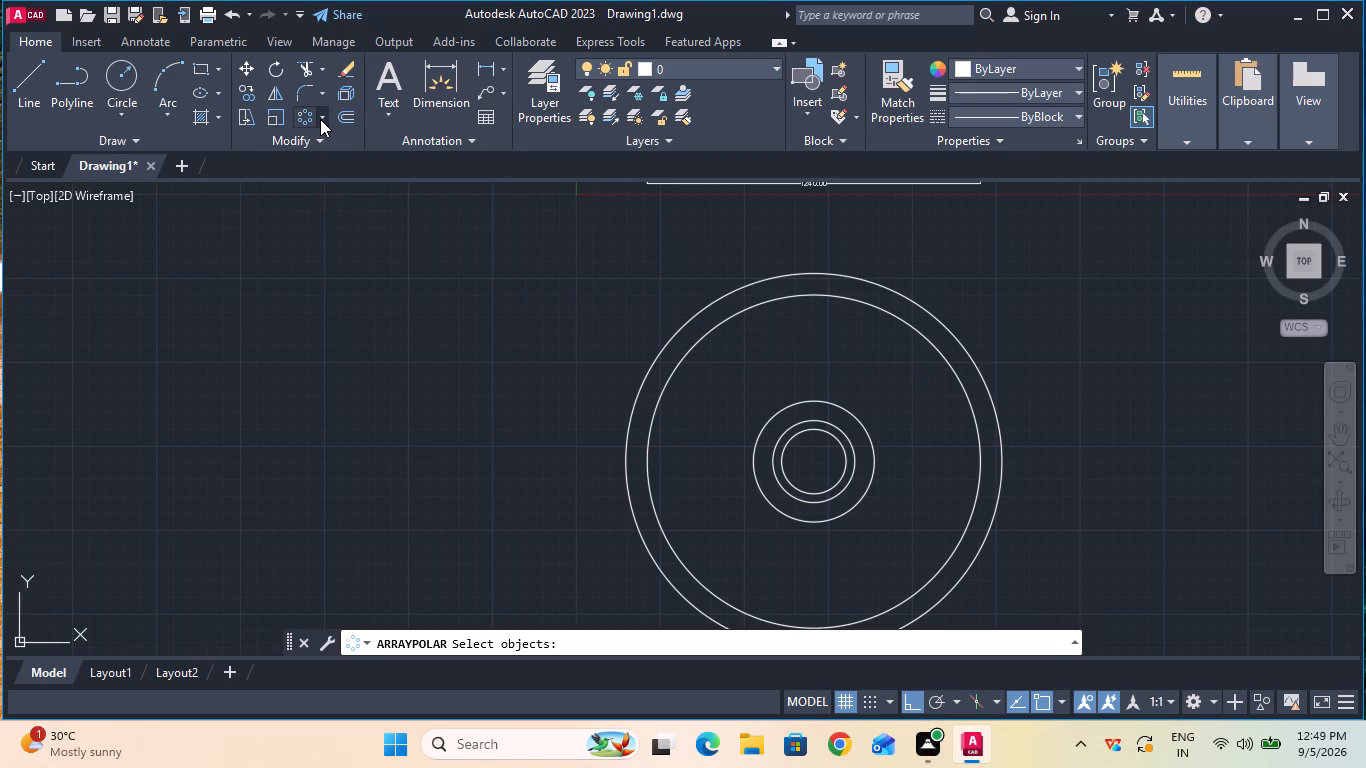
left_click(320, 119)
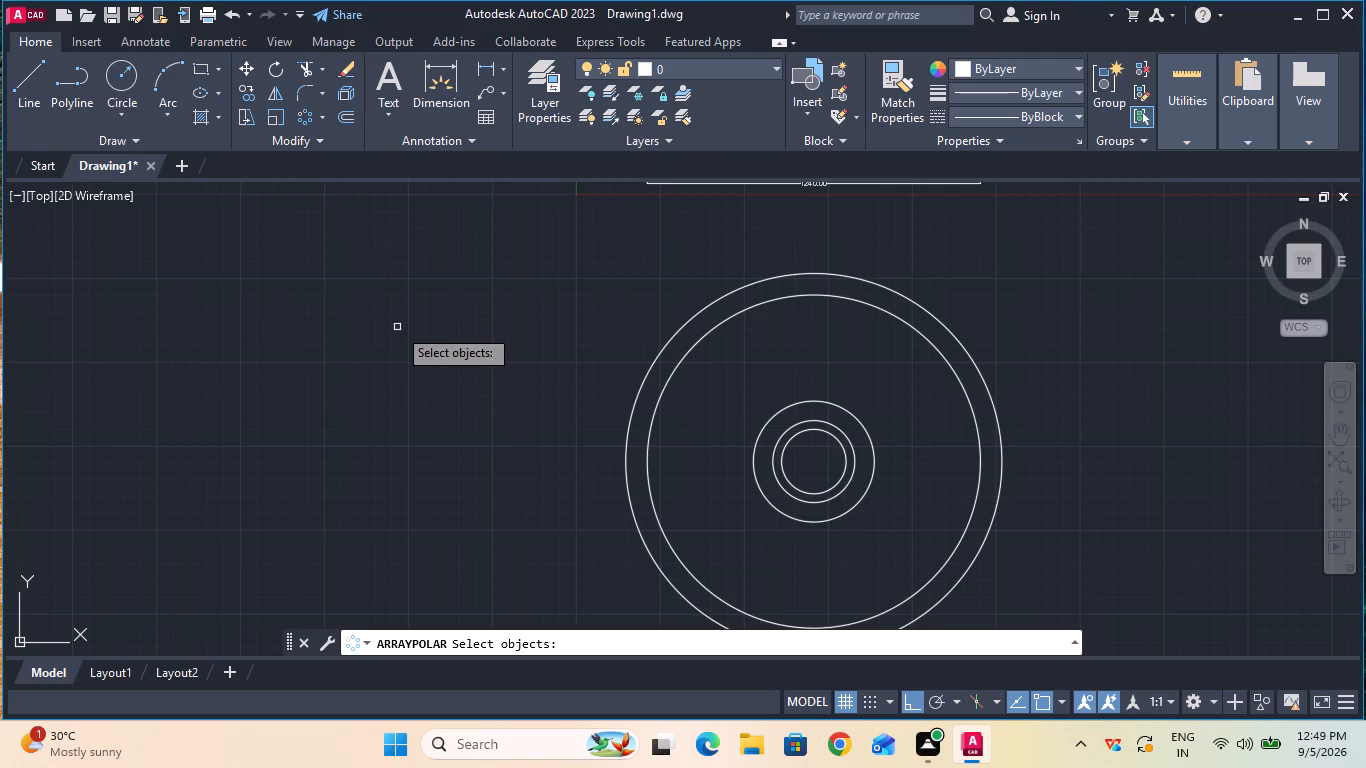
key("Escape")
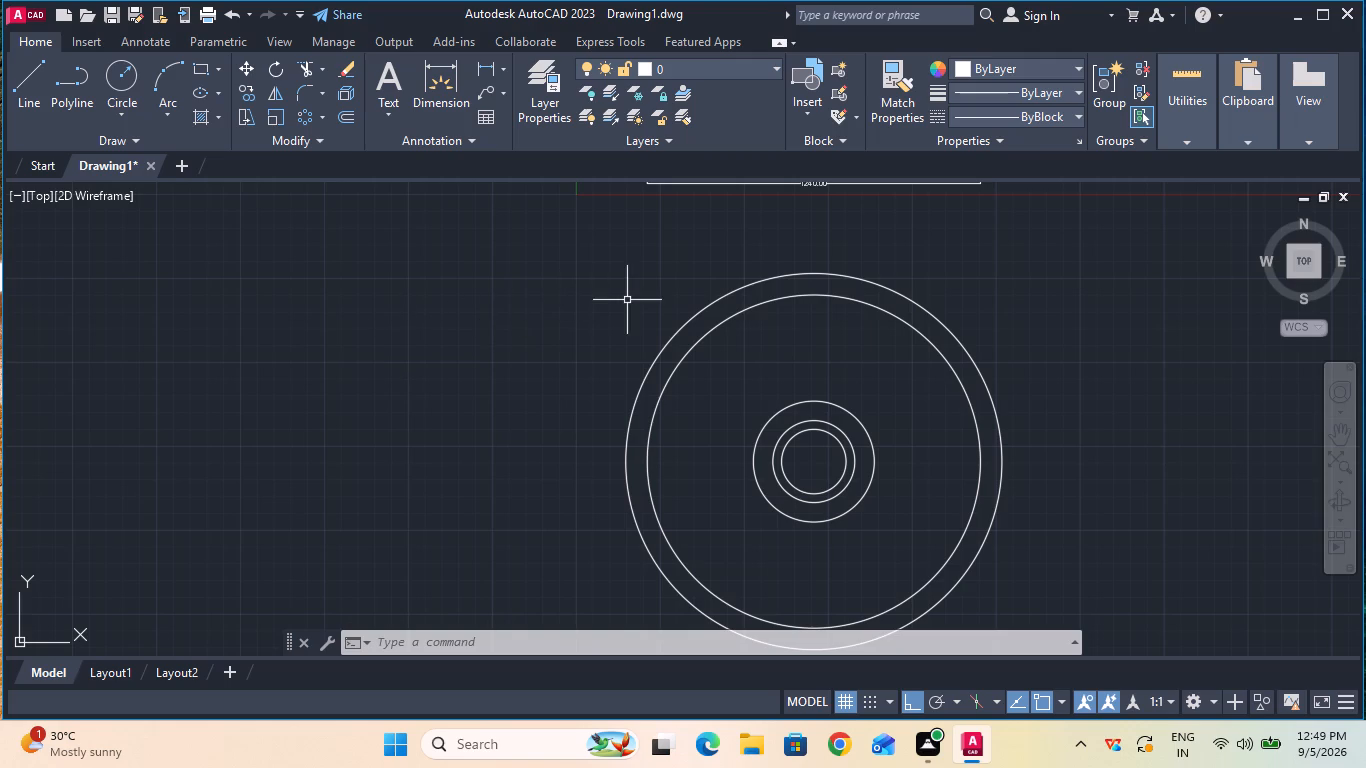
Draw a concentric pitch circle of radius 435 between the 225 and 620 radius circles, using the CENTER2 linetype.
left_click(1065, 118)
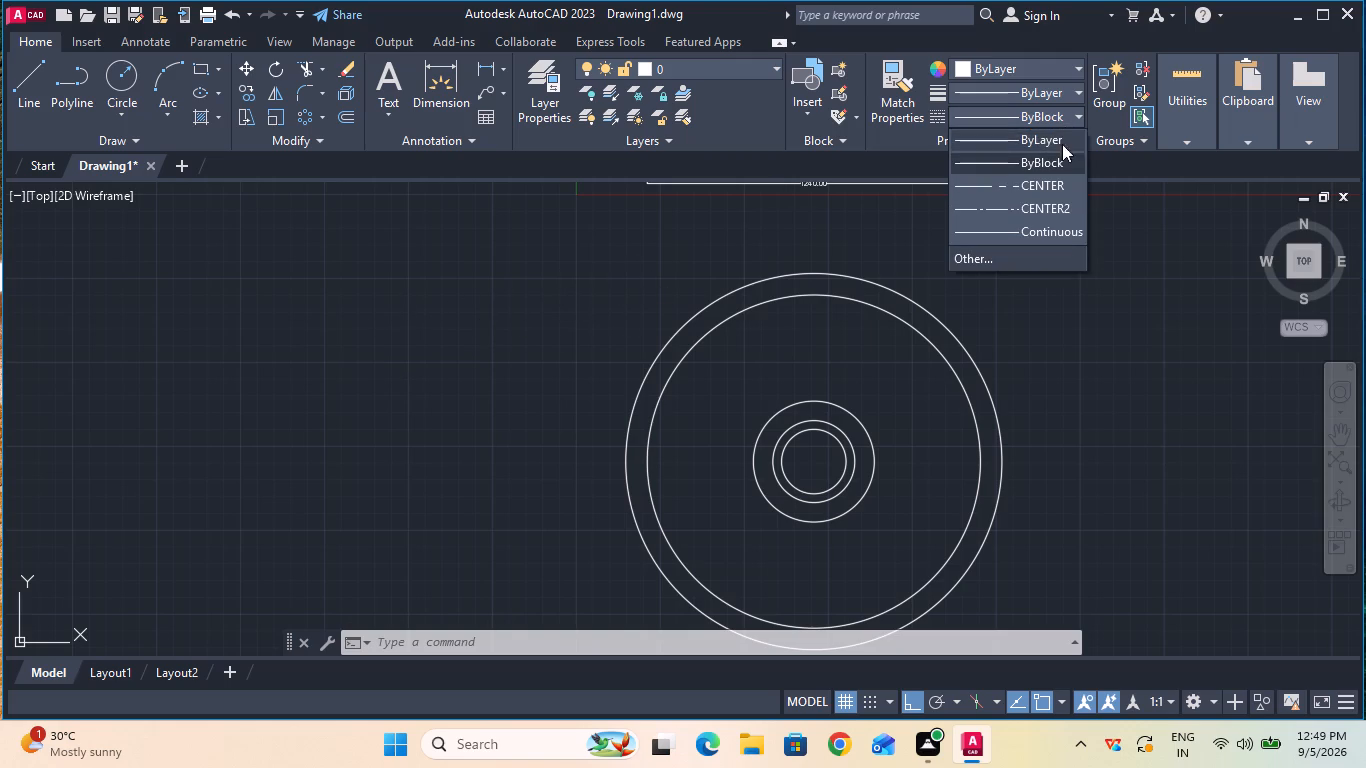
left_click(1043, 215)
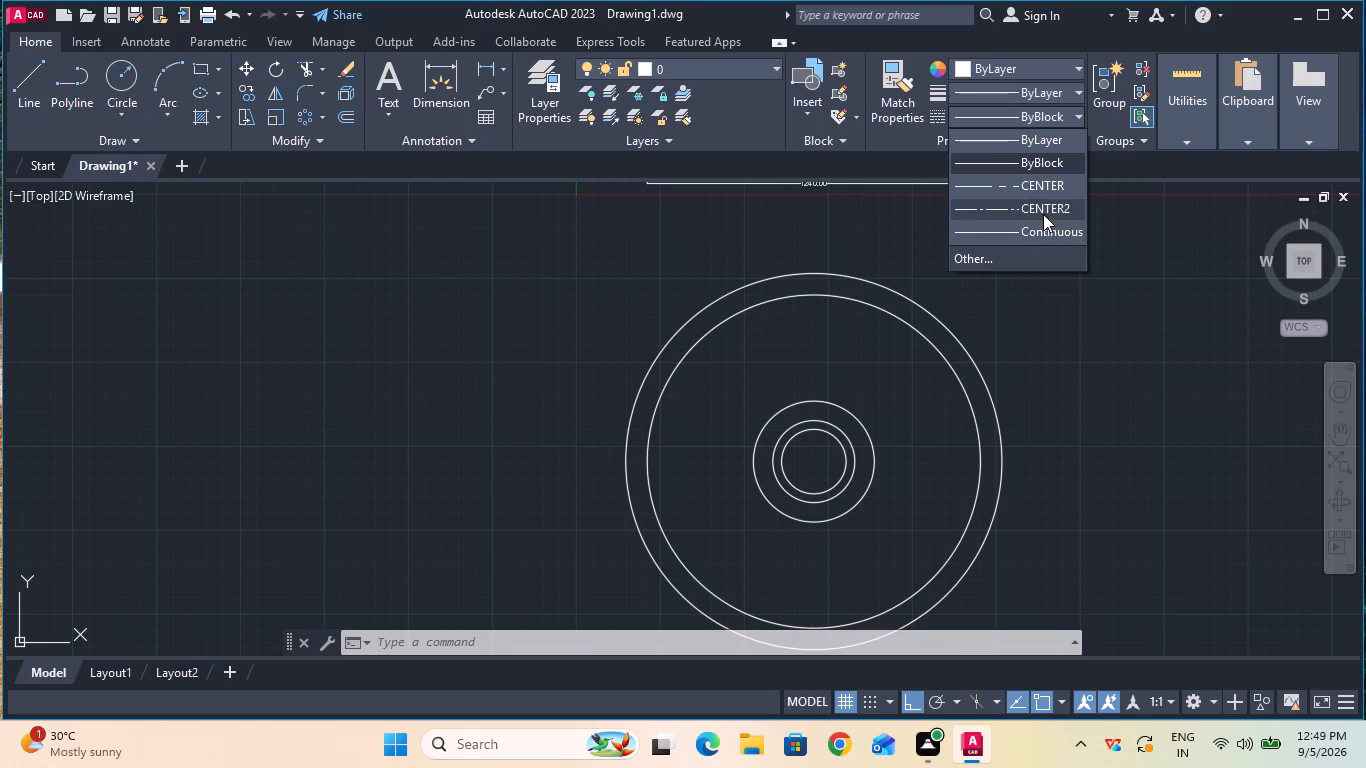
left_click(122, 88)
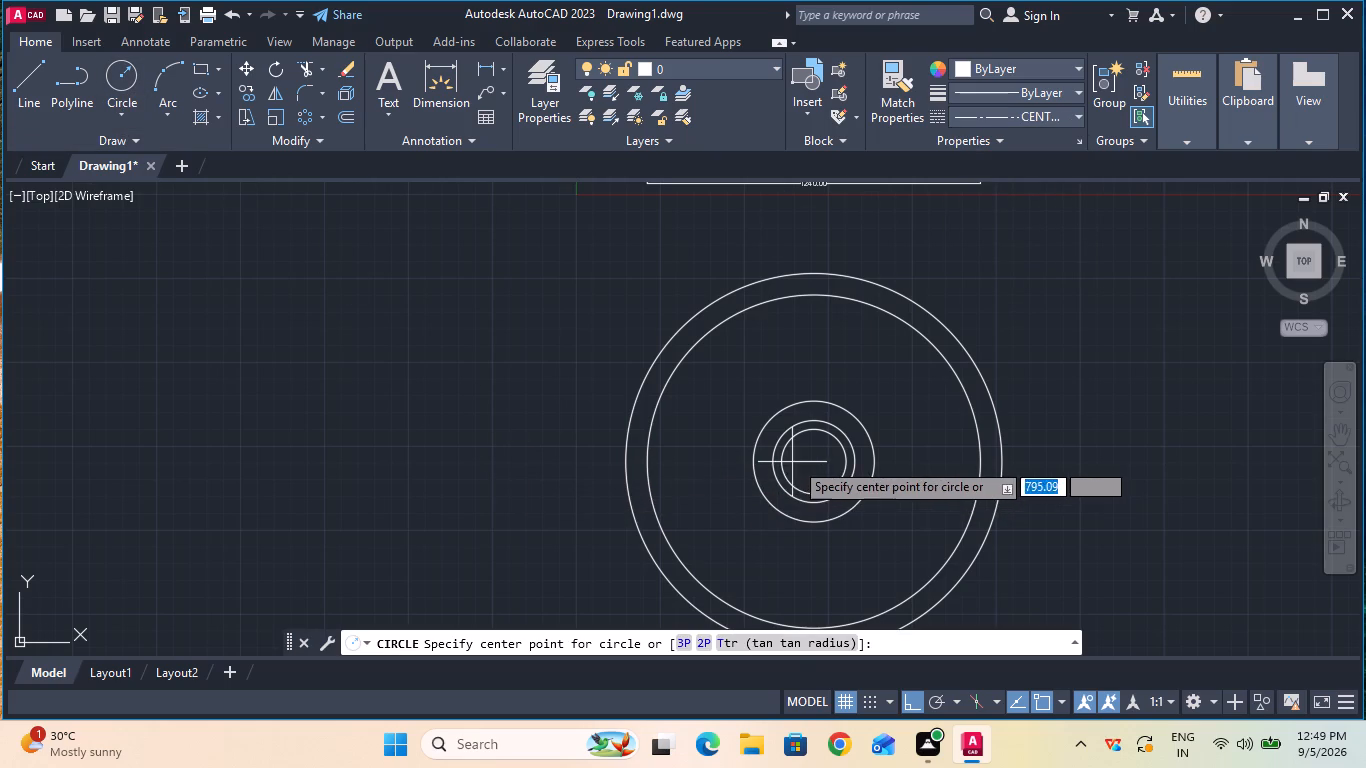
left_click(816, 459)
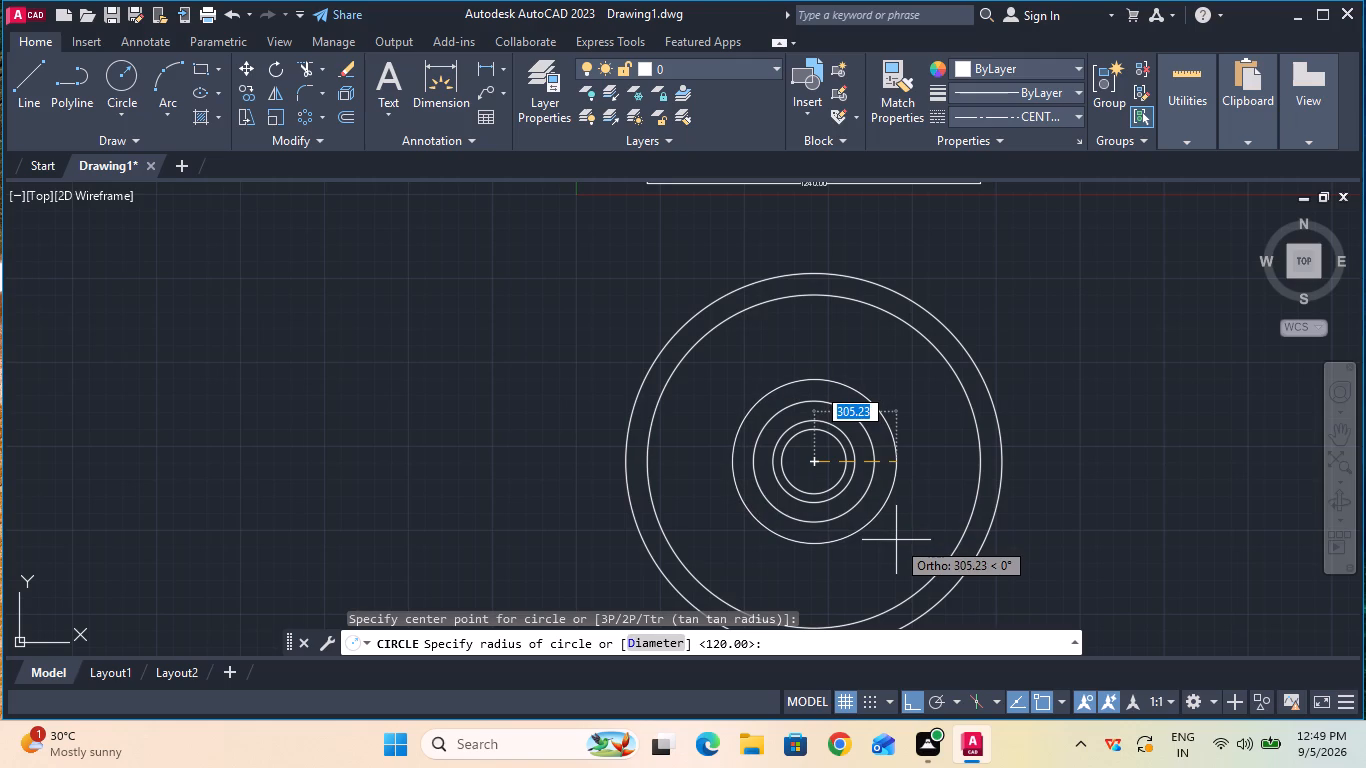
type("43")
key("5")
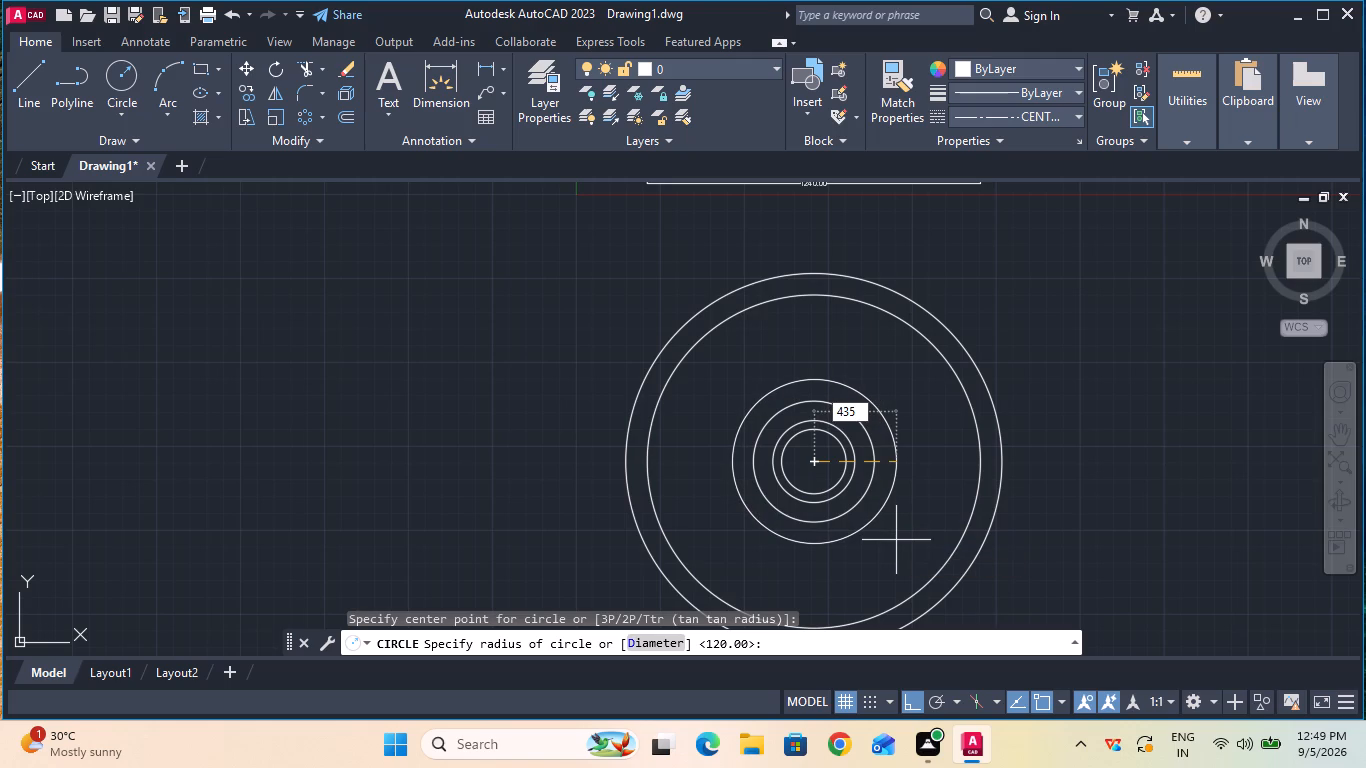
key("Return")
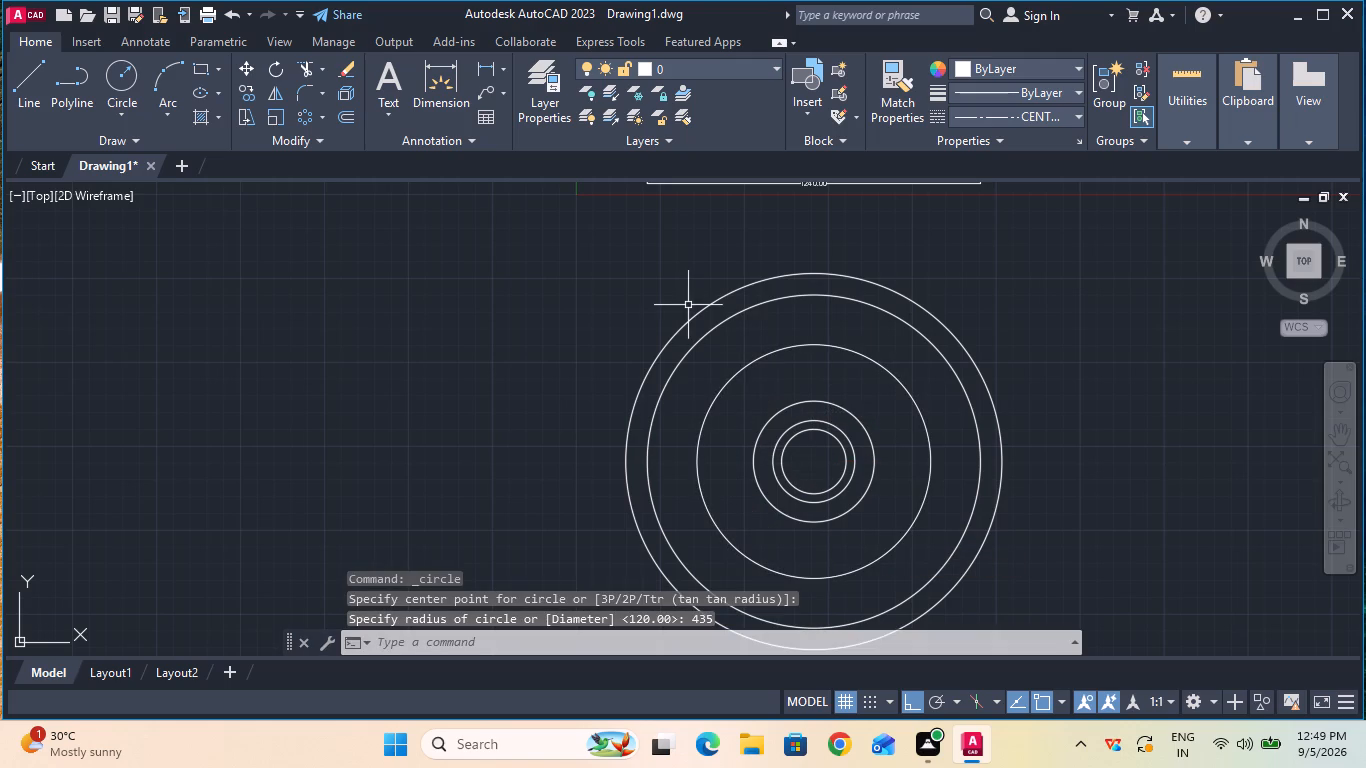
Set the current linetype to ByBlock and draw a circle of radius 125 centred on the top quadrant of the 435 radius circle.
left_click(24, 83)
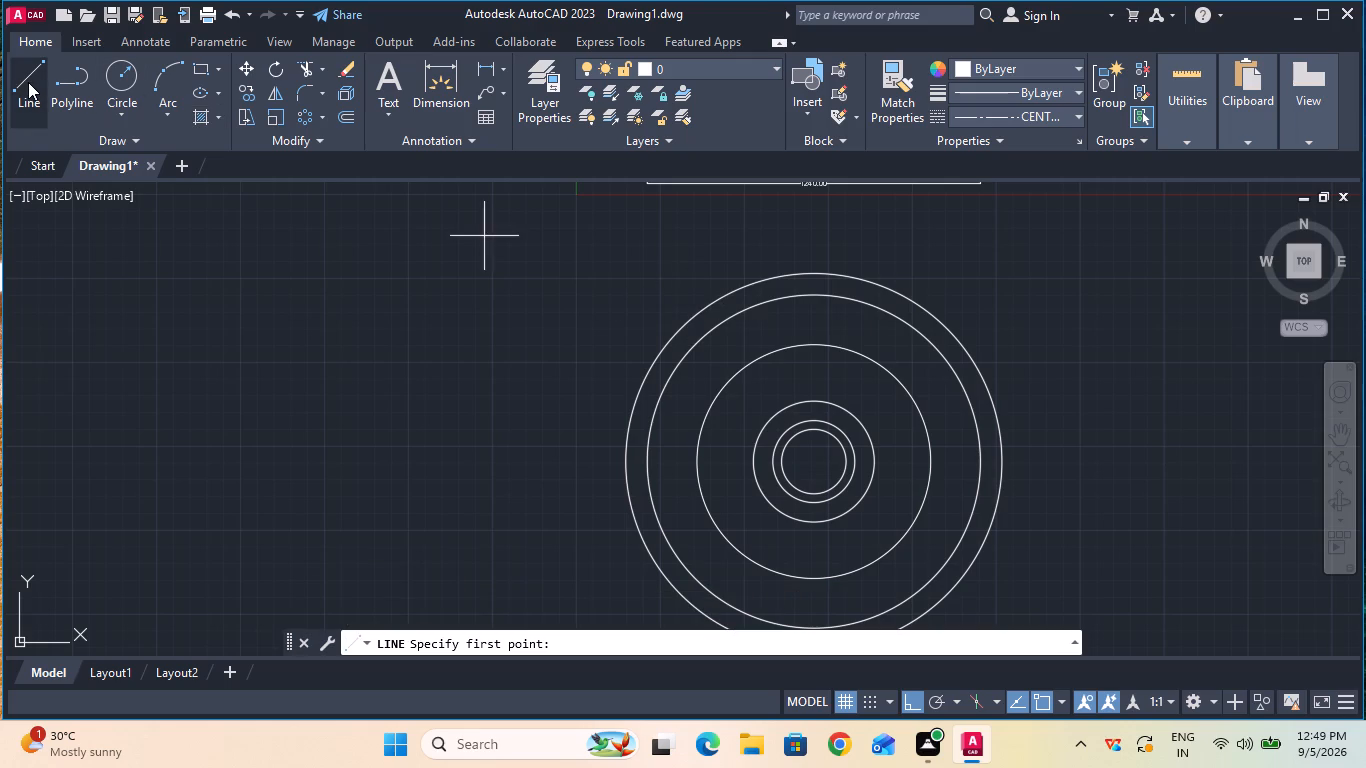
left_click(28, 82)
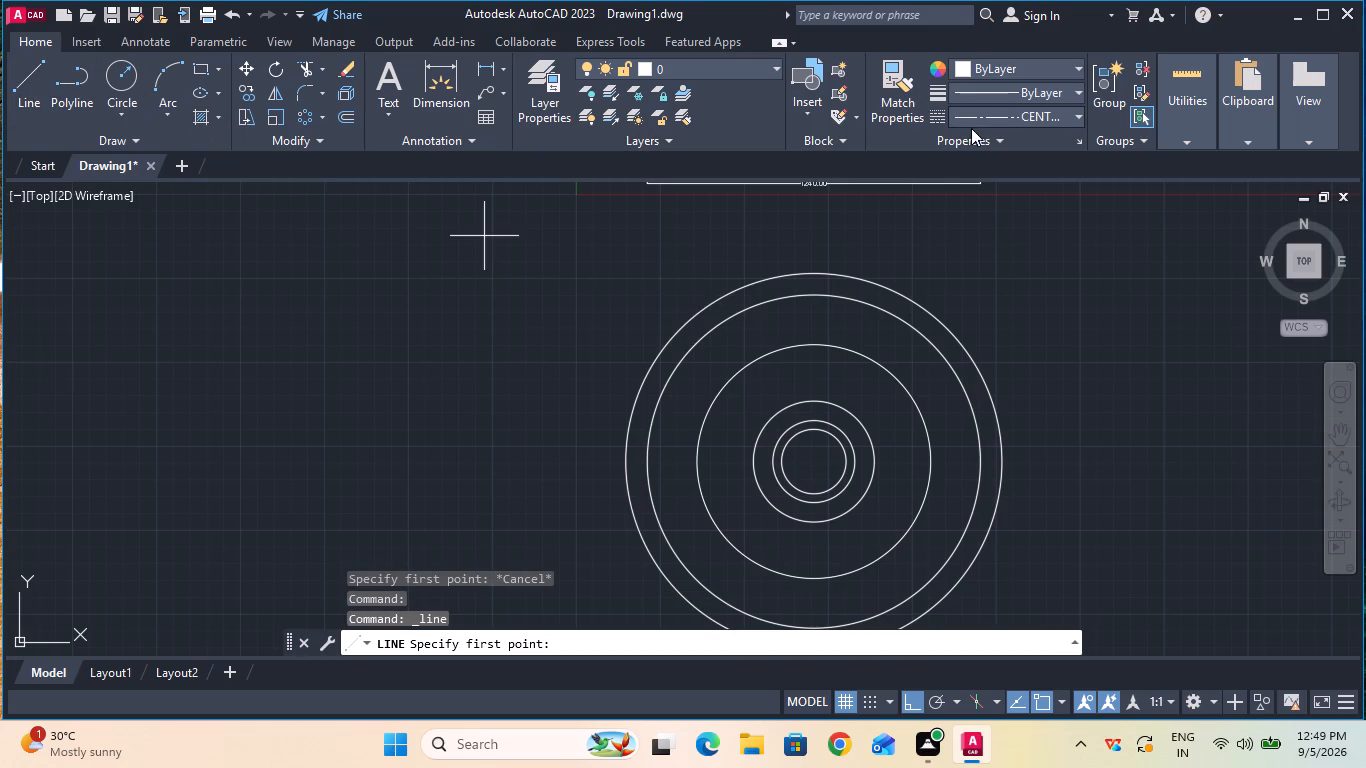
left_click(977, 110)
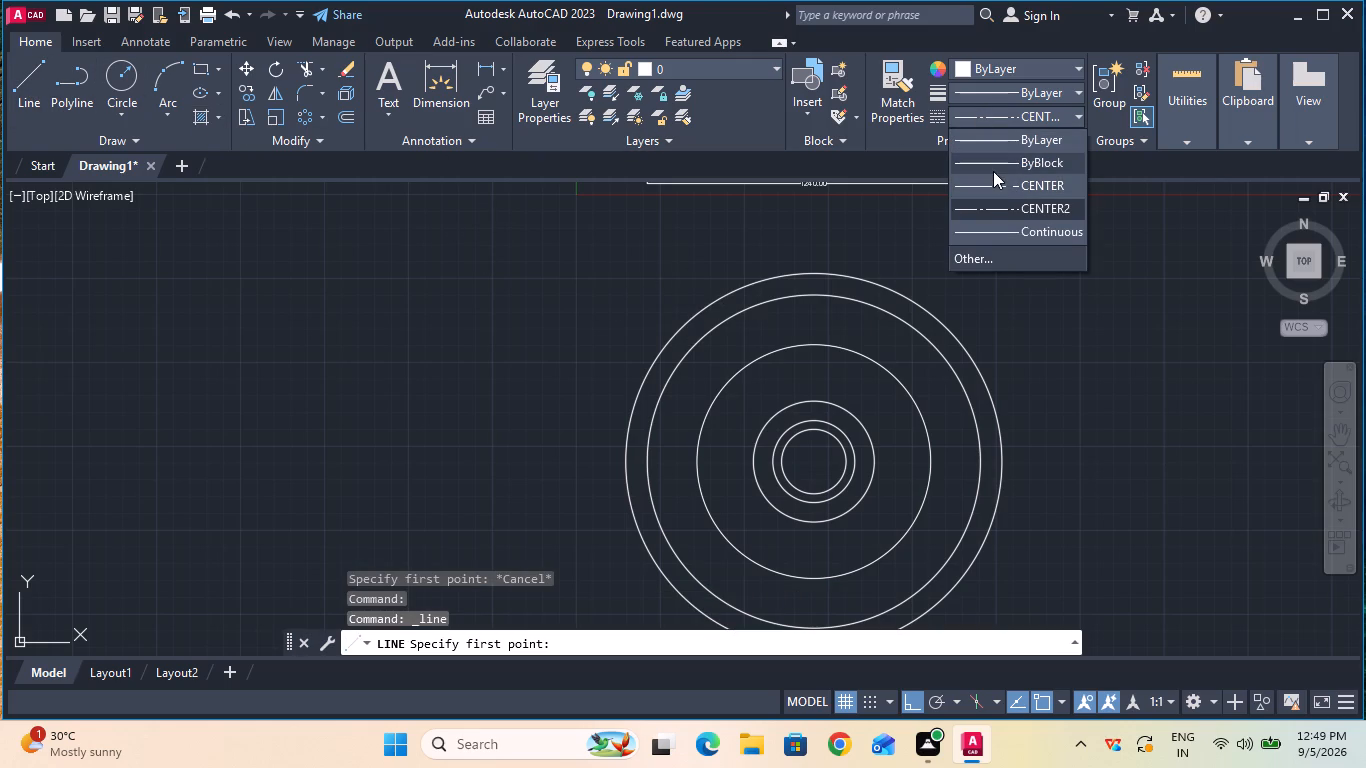
left_click(993, 171)
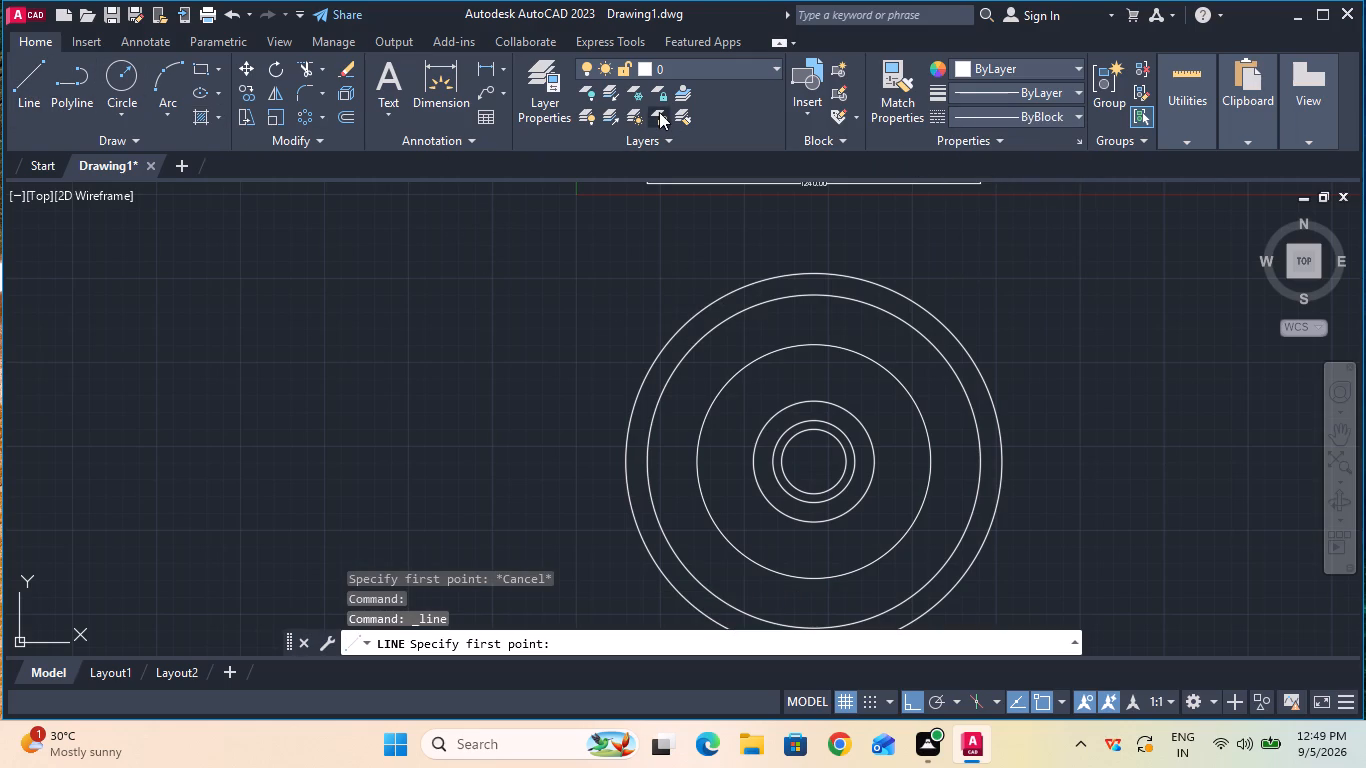
left_click(137, 72)
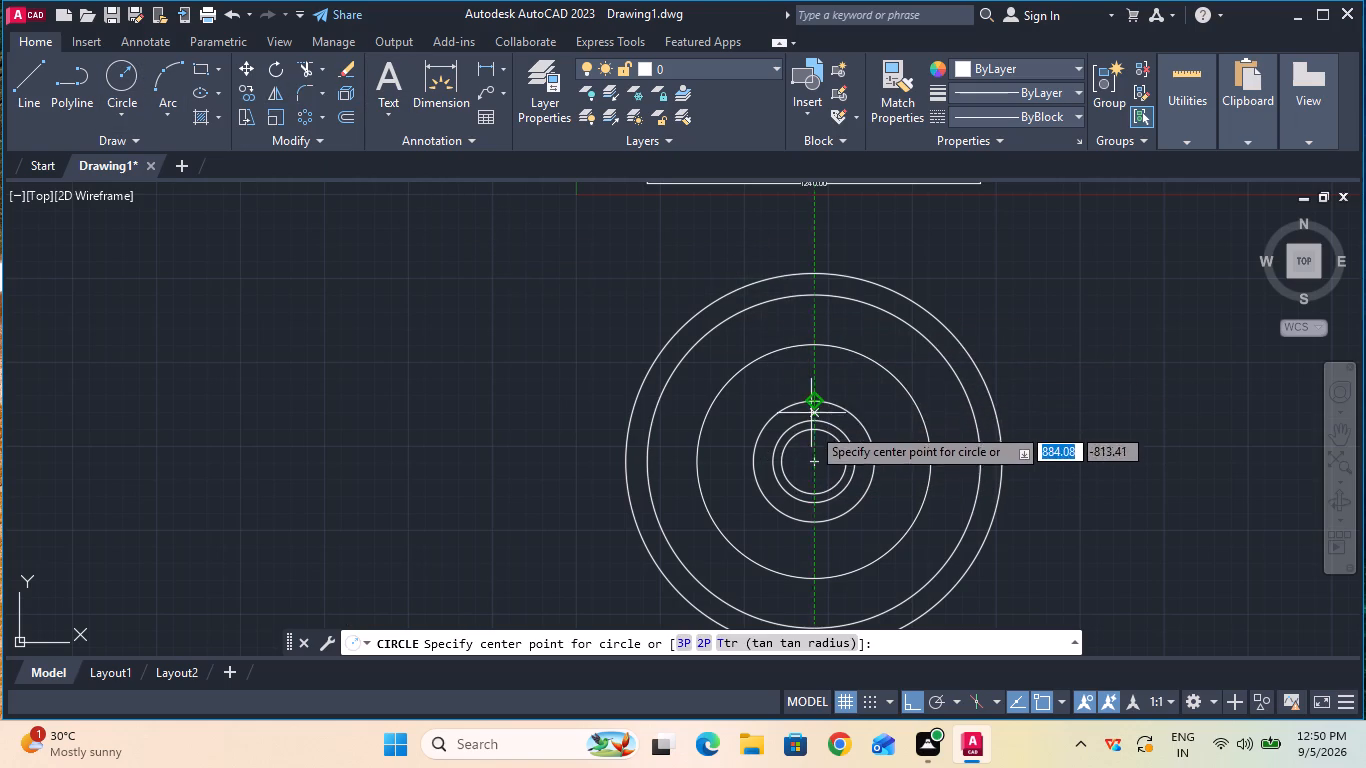
left_click(812, 350)
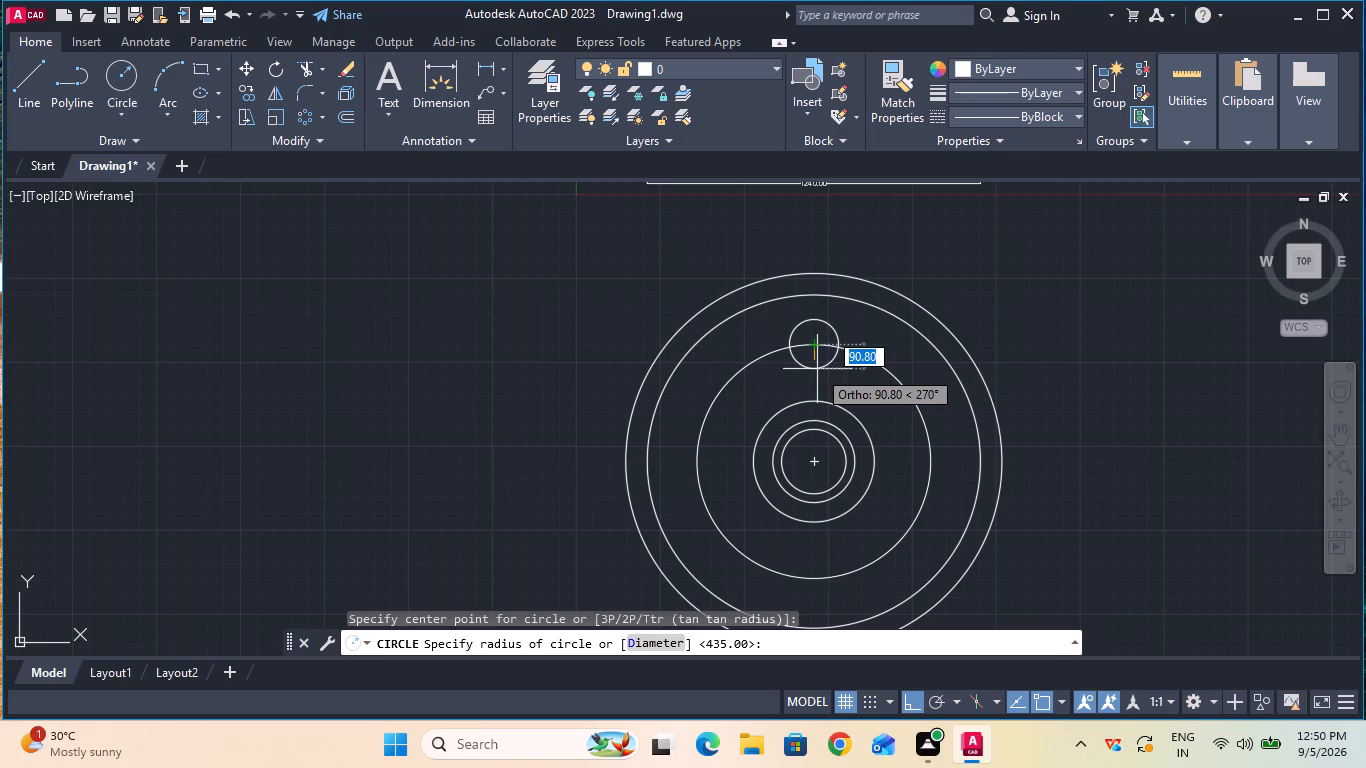
type("12")
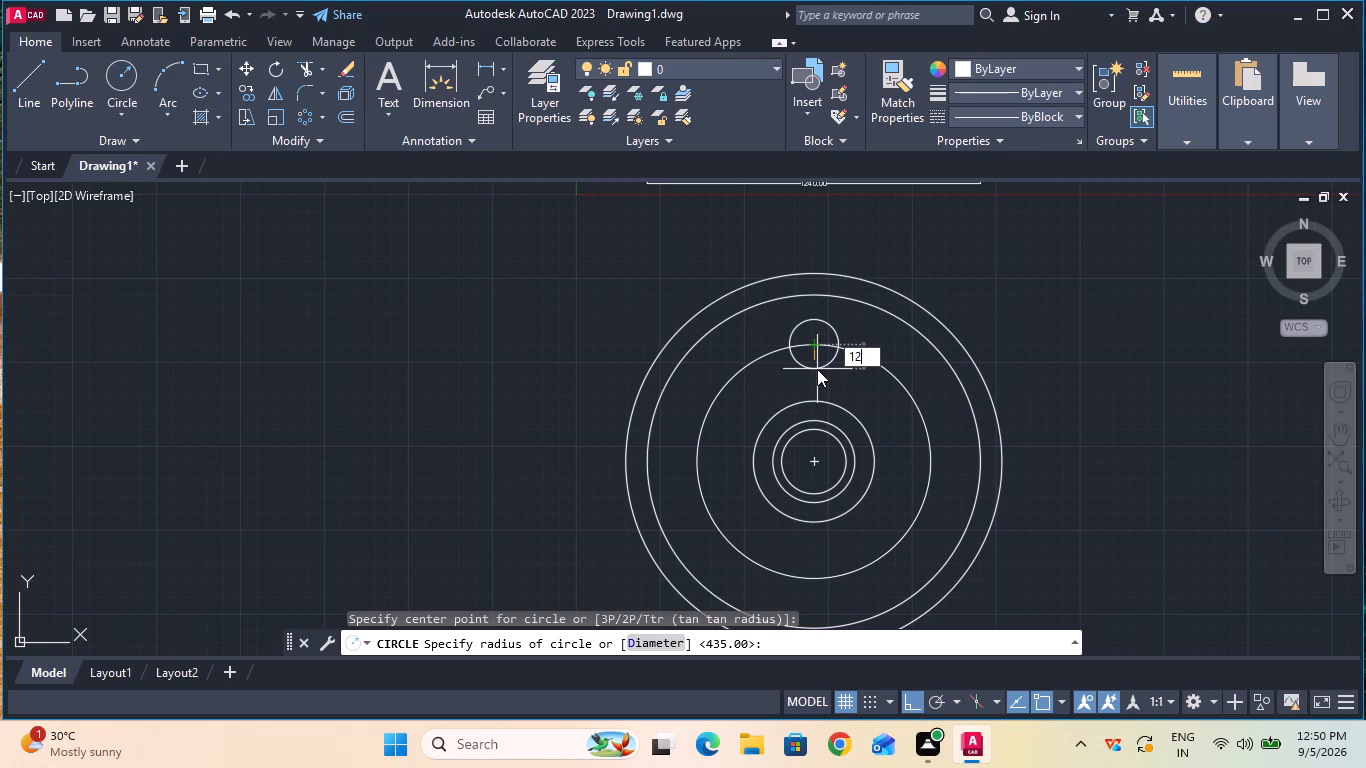
type("5.00")
key("Return")
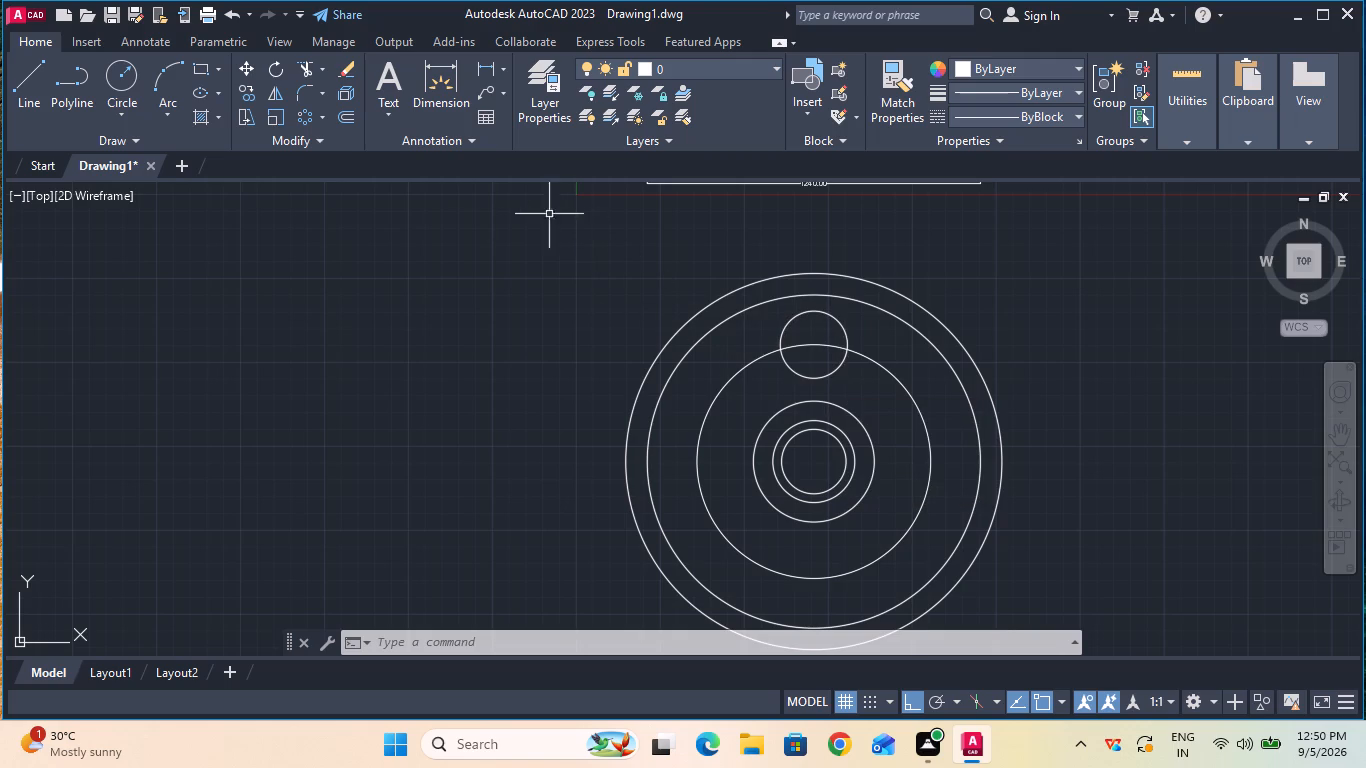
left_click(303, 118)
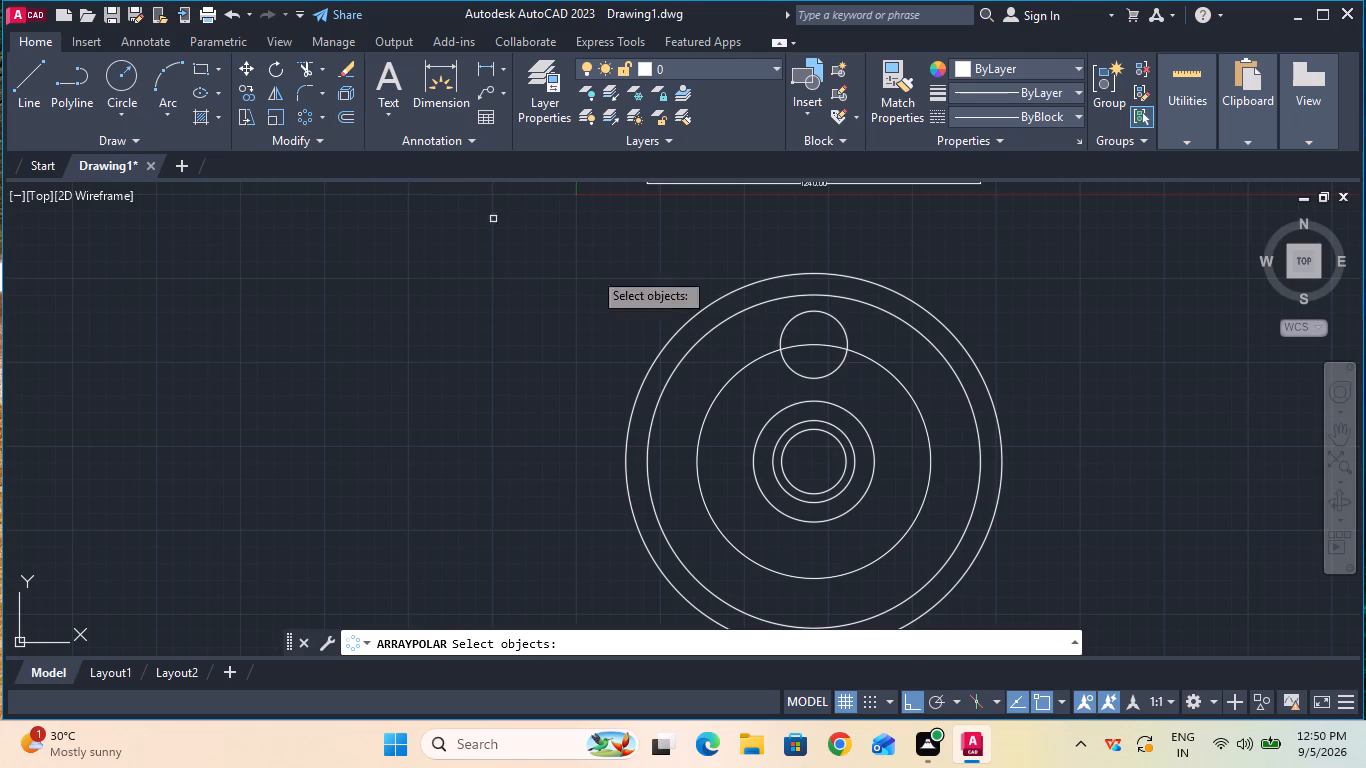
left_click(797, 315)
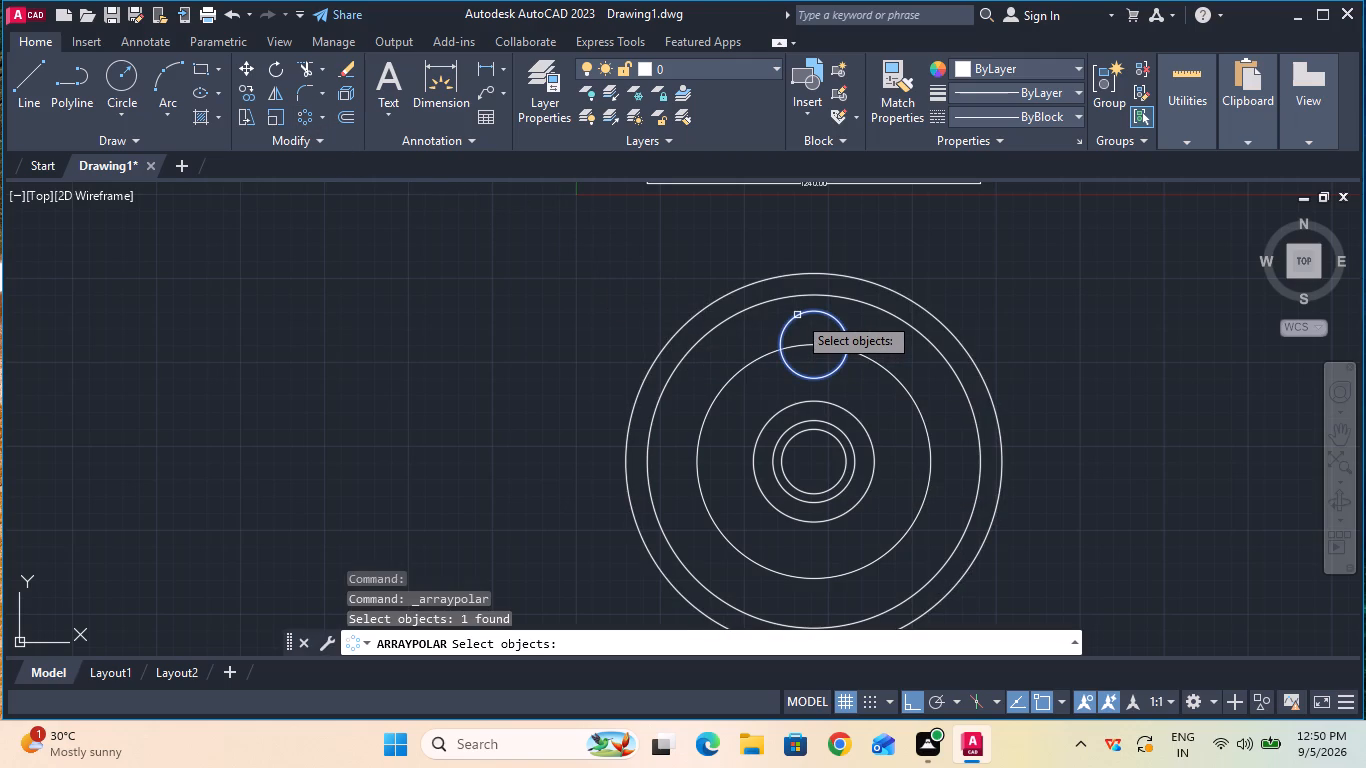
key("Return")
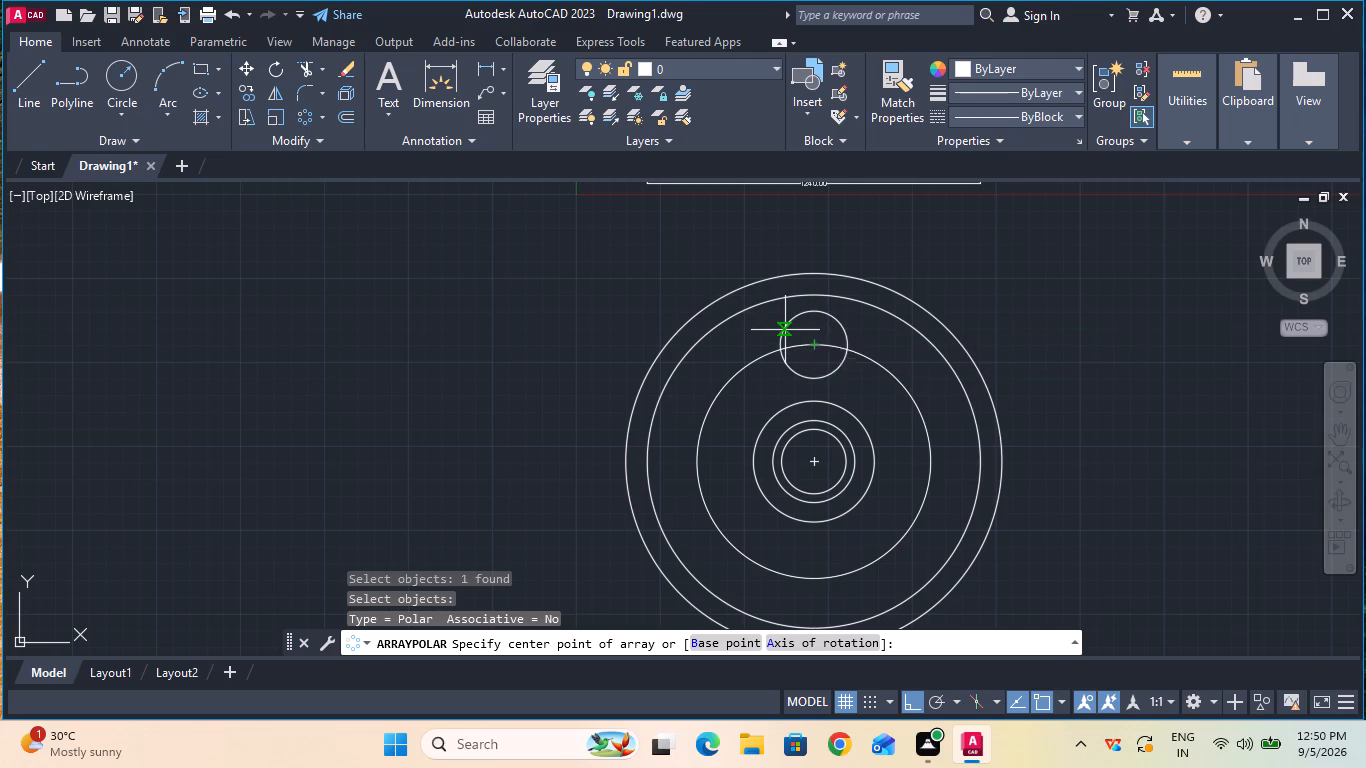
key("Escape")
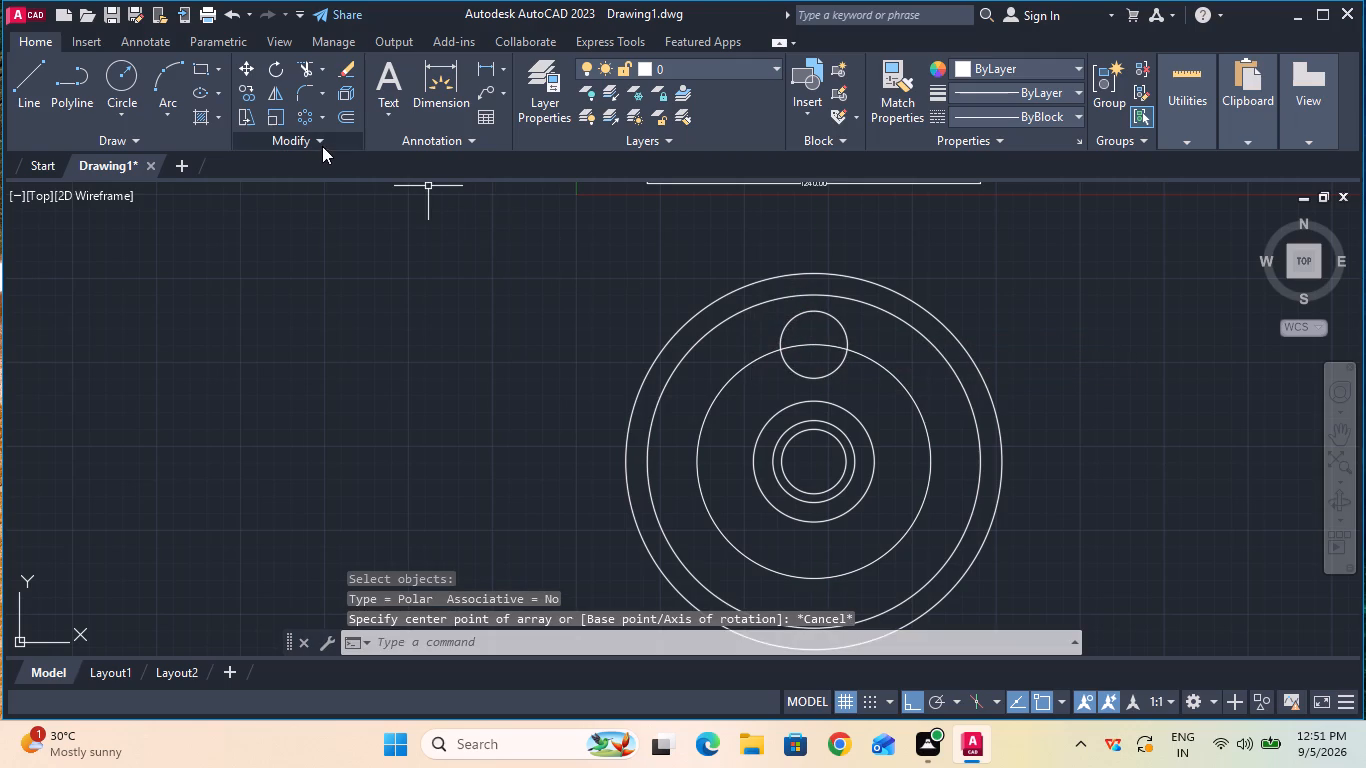
Create a polar array of the 125 radius circle with 4 items, centred on the concentric circles.
left_click(321, 123)
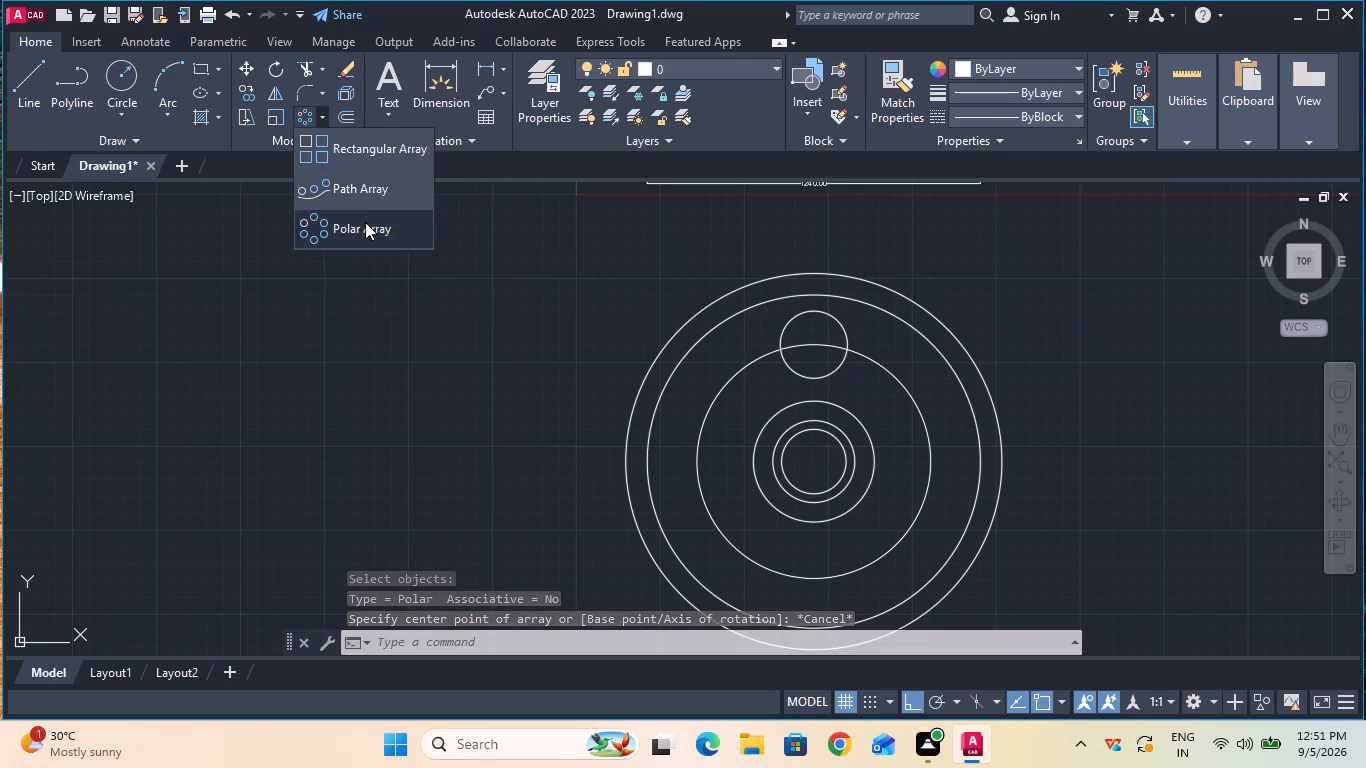
left_click(365, 222)
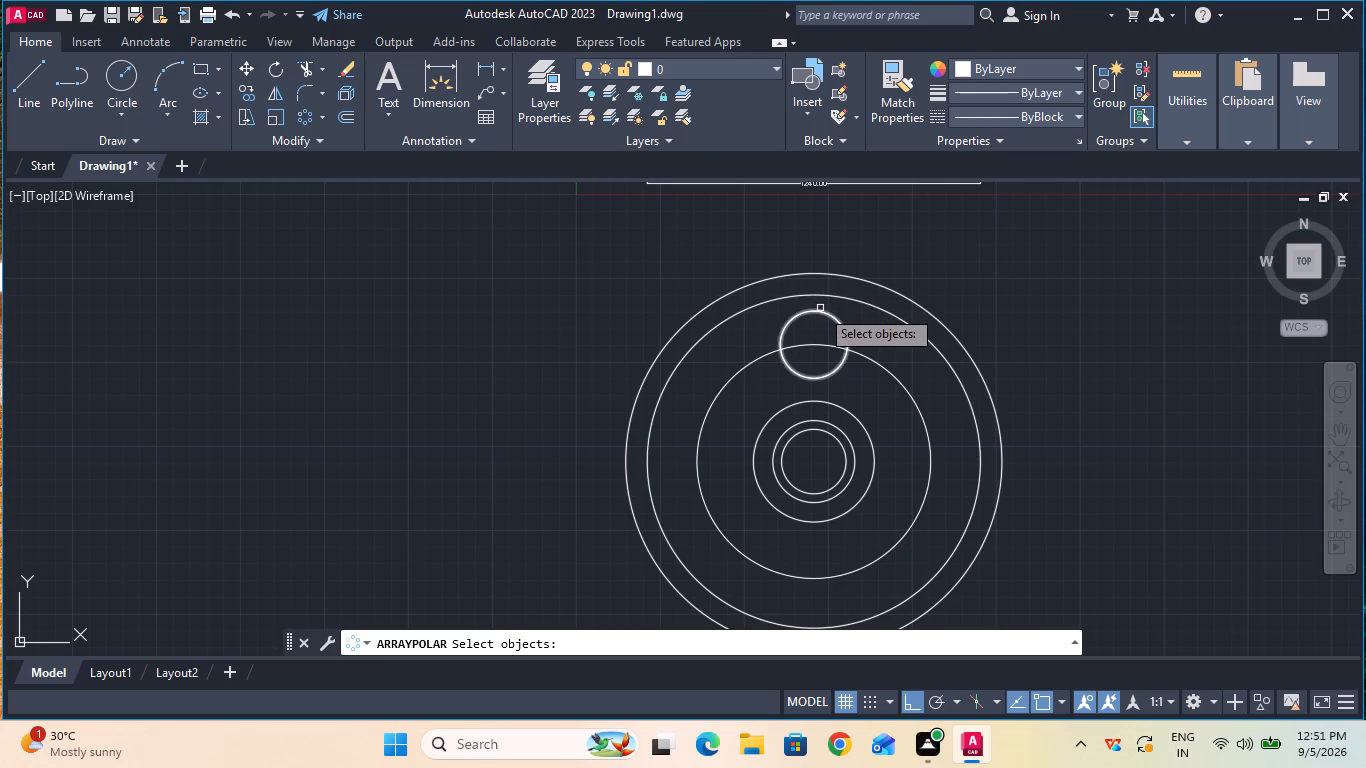
left_click(820, 308)
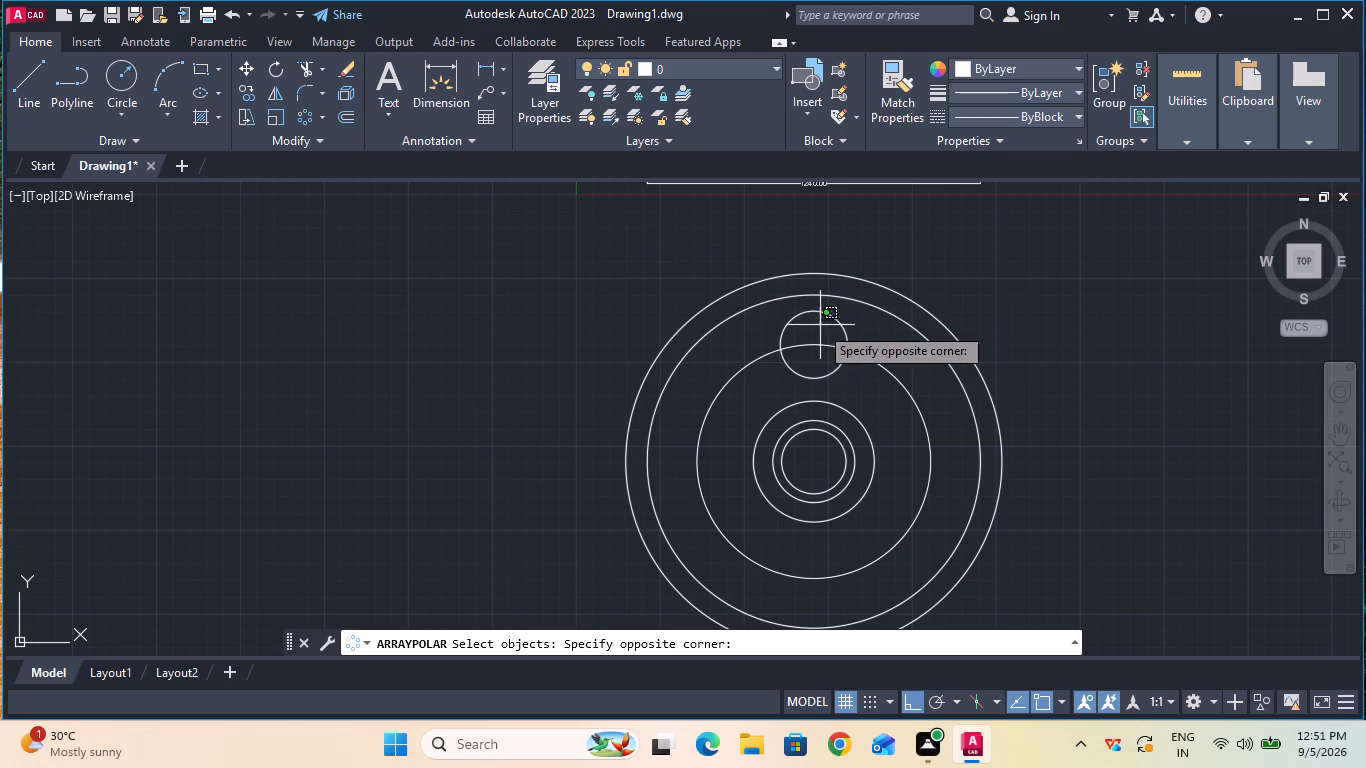
left_click(810, 325)
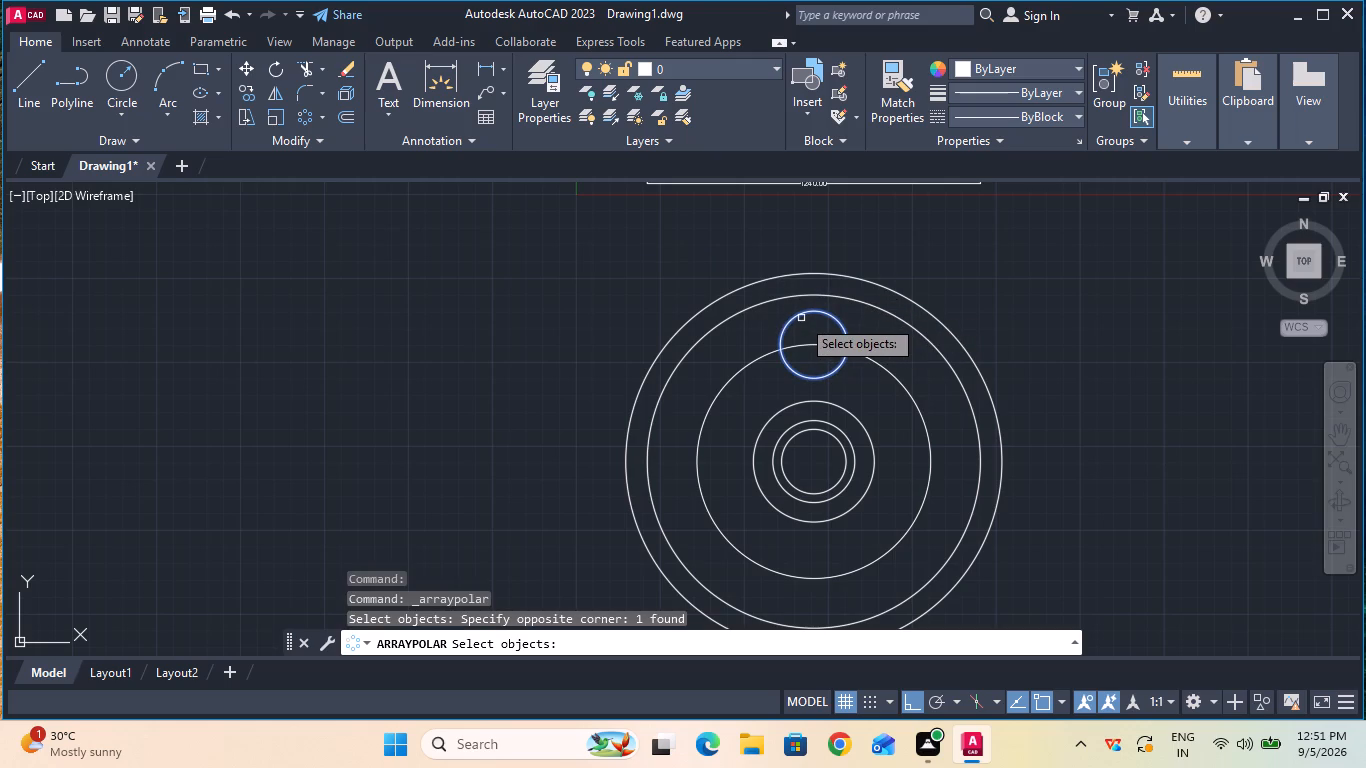
key("Return")
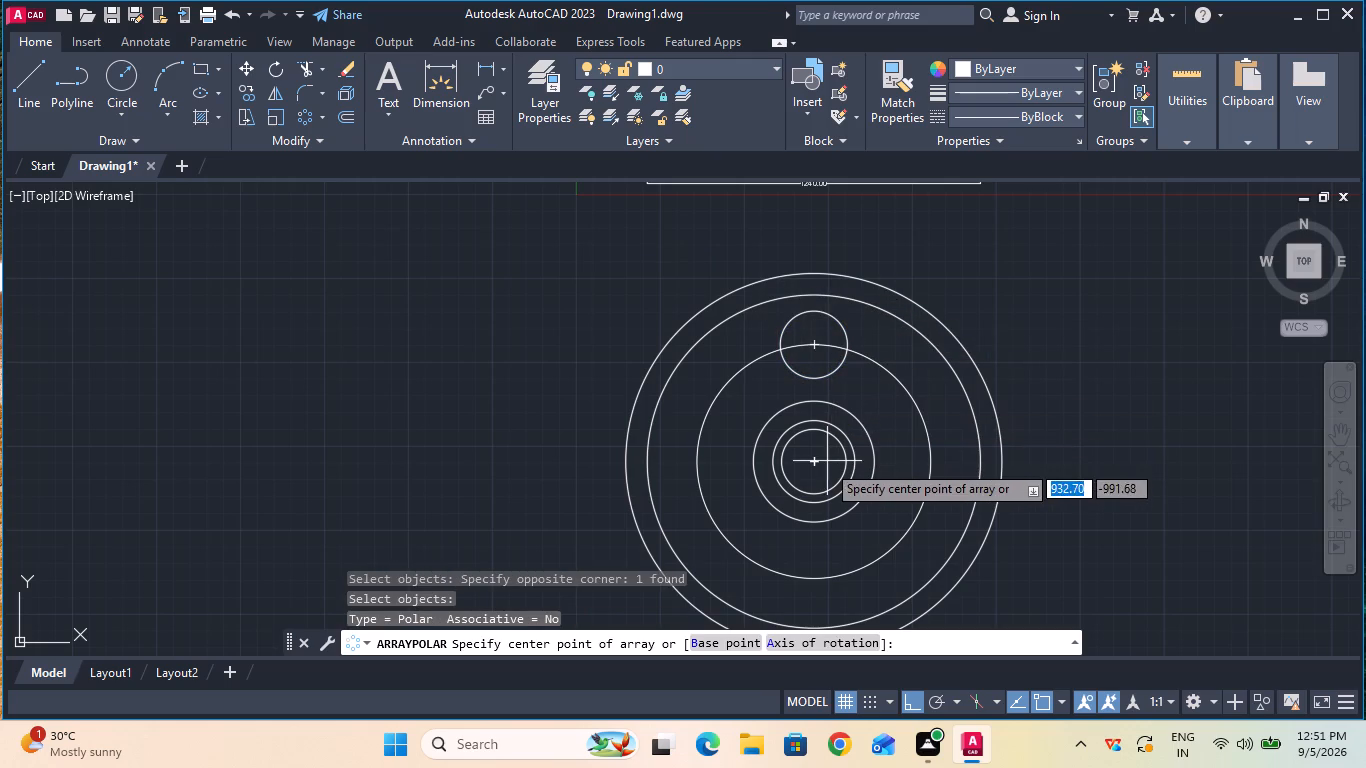
left_click(820, 464)
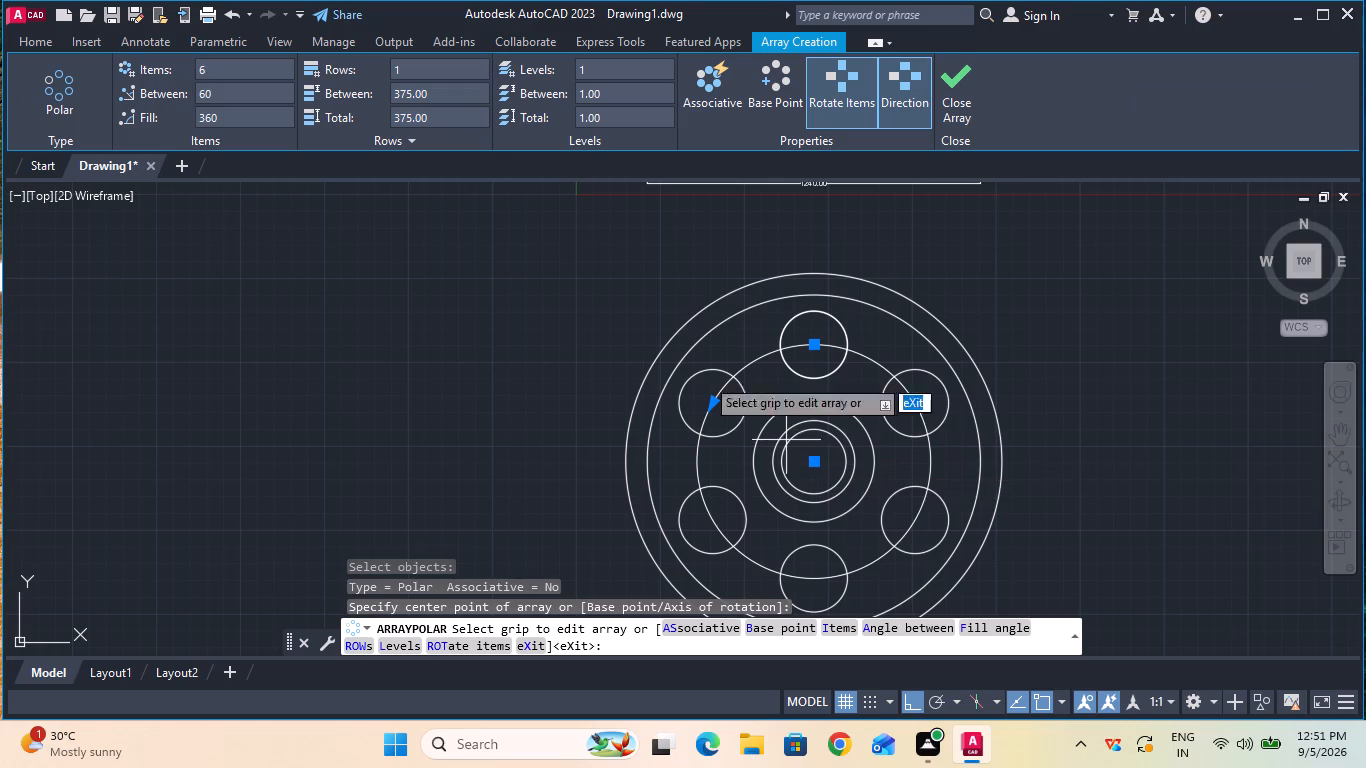
left_click(213, 59)
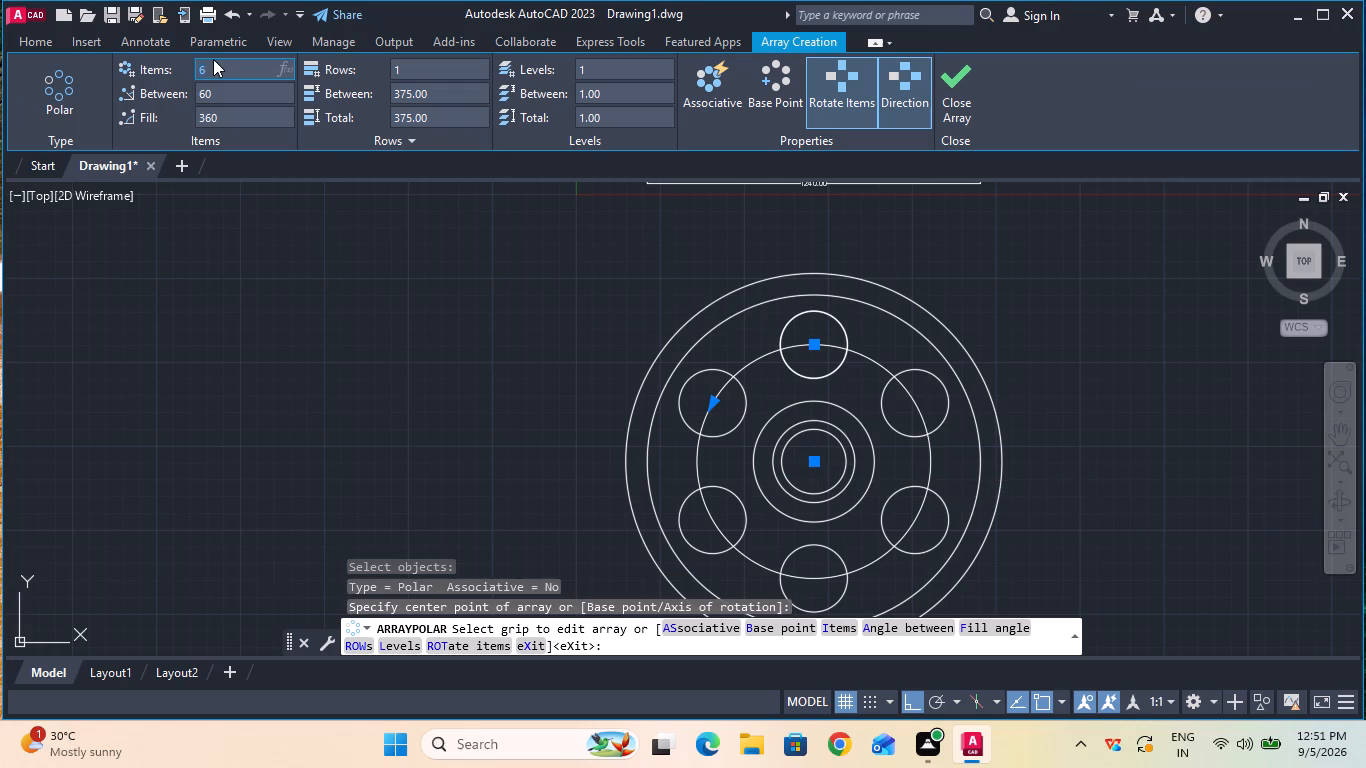
key("4")
left_click(944, 104)
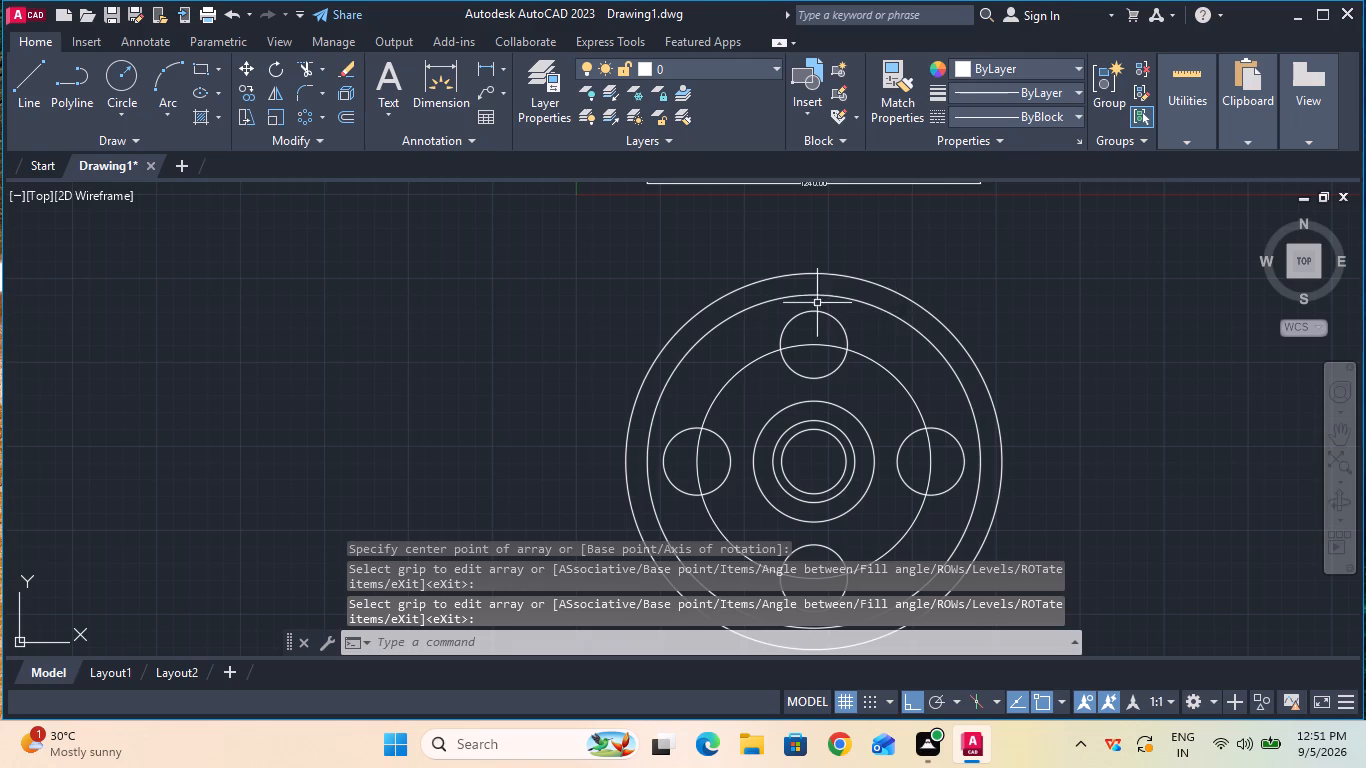
Draw a circle of radius 50 centred on the right-hand hole of the polar array.
left_click(111, 77)
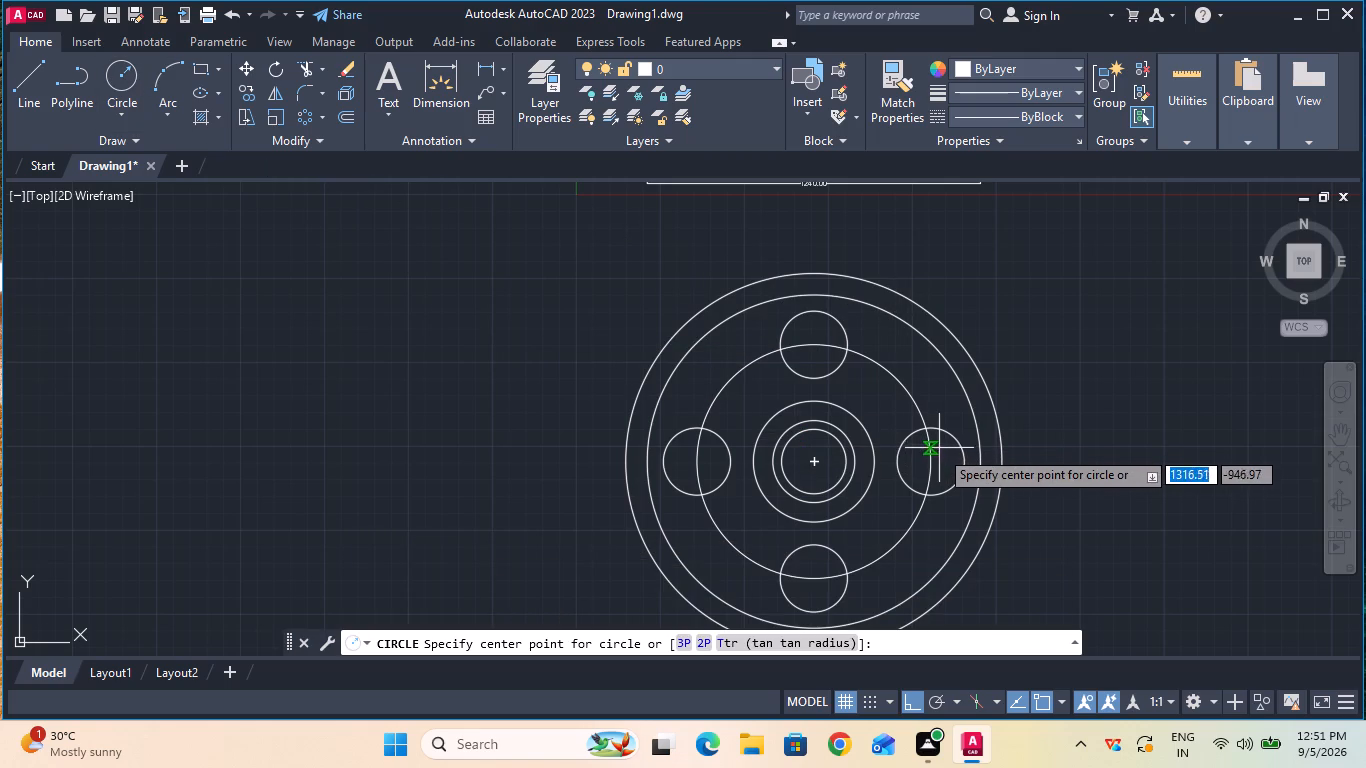
left_click(933, 463)
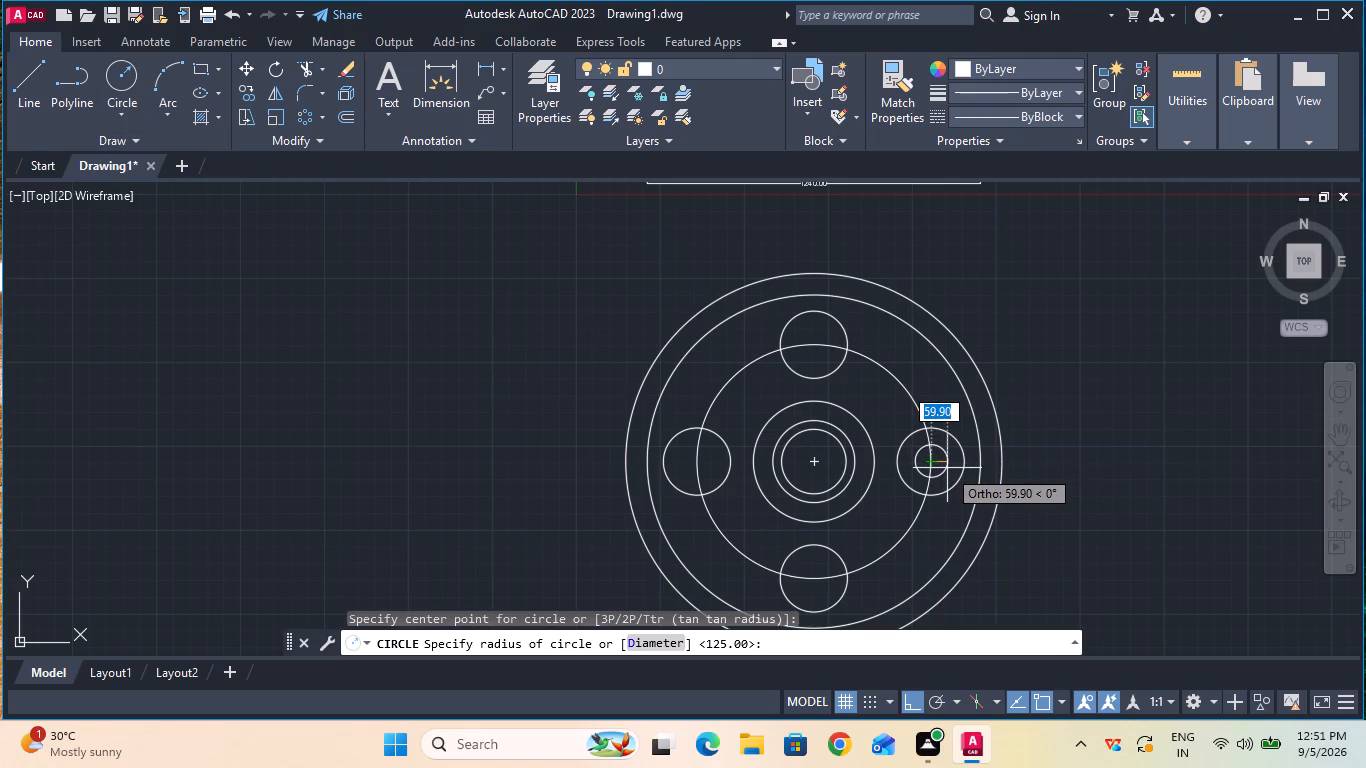
key("5")
key("0")
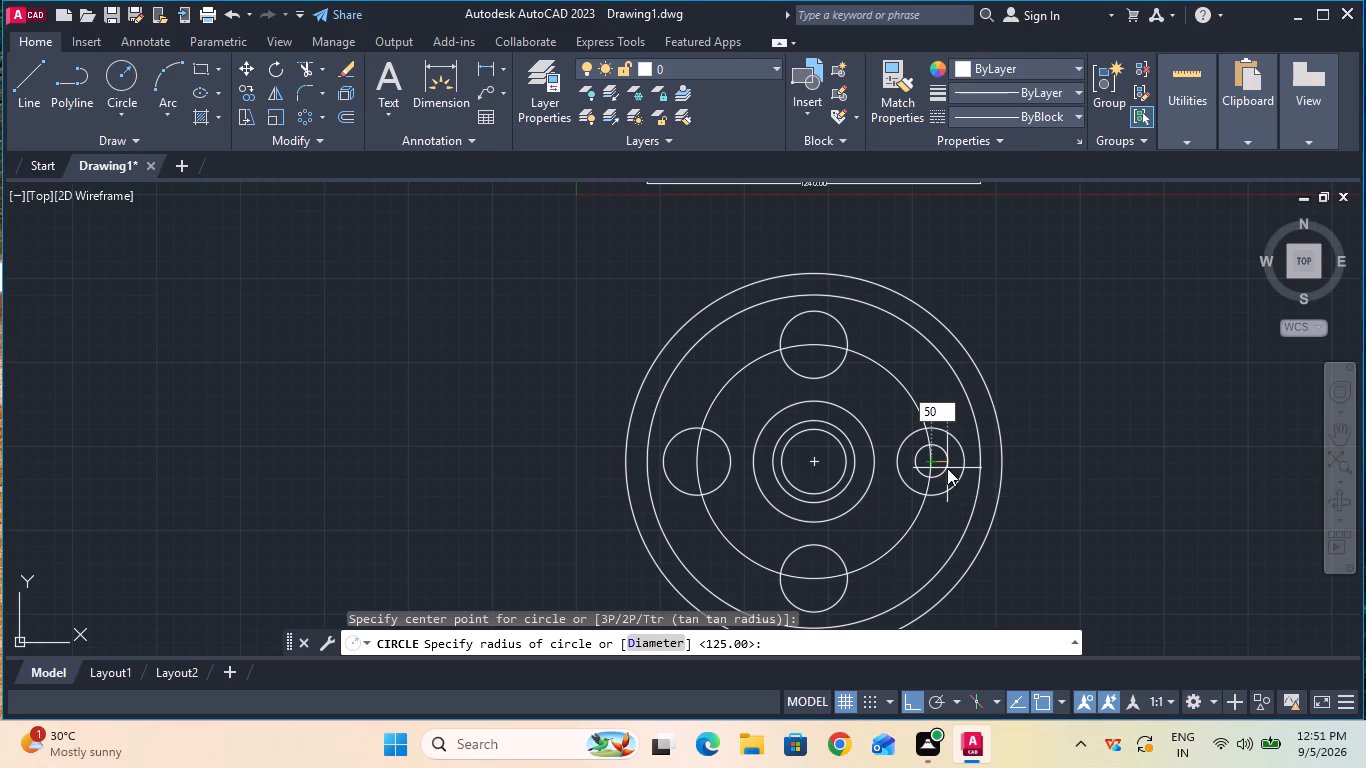
type(".00")
key("Return")
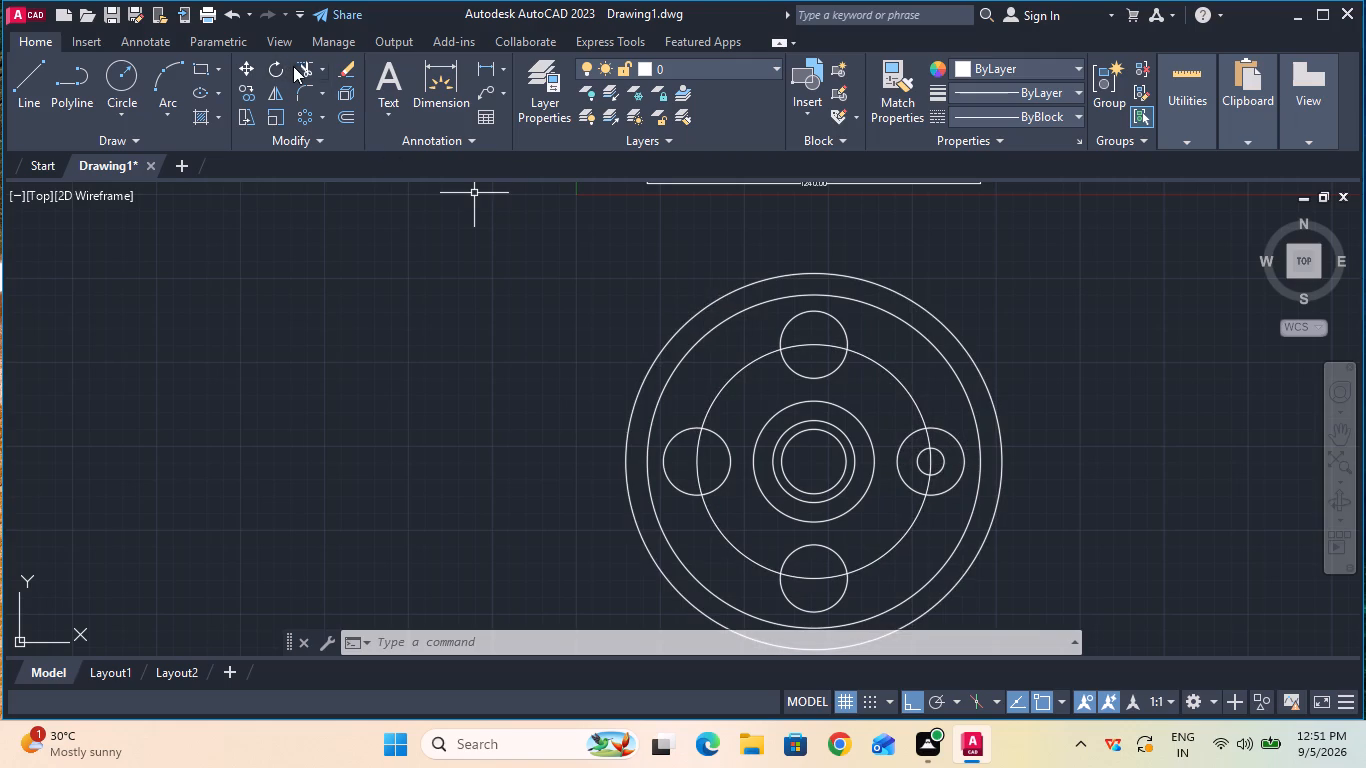
Trim away both halves of the 125 radius circle surrounding the 50 radius circle on the pitch circle.
left_click(342, 70)
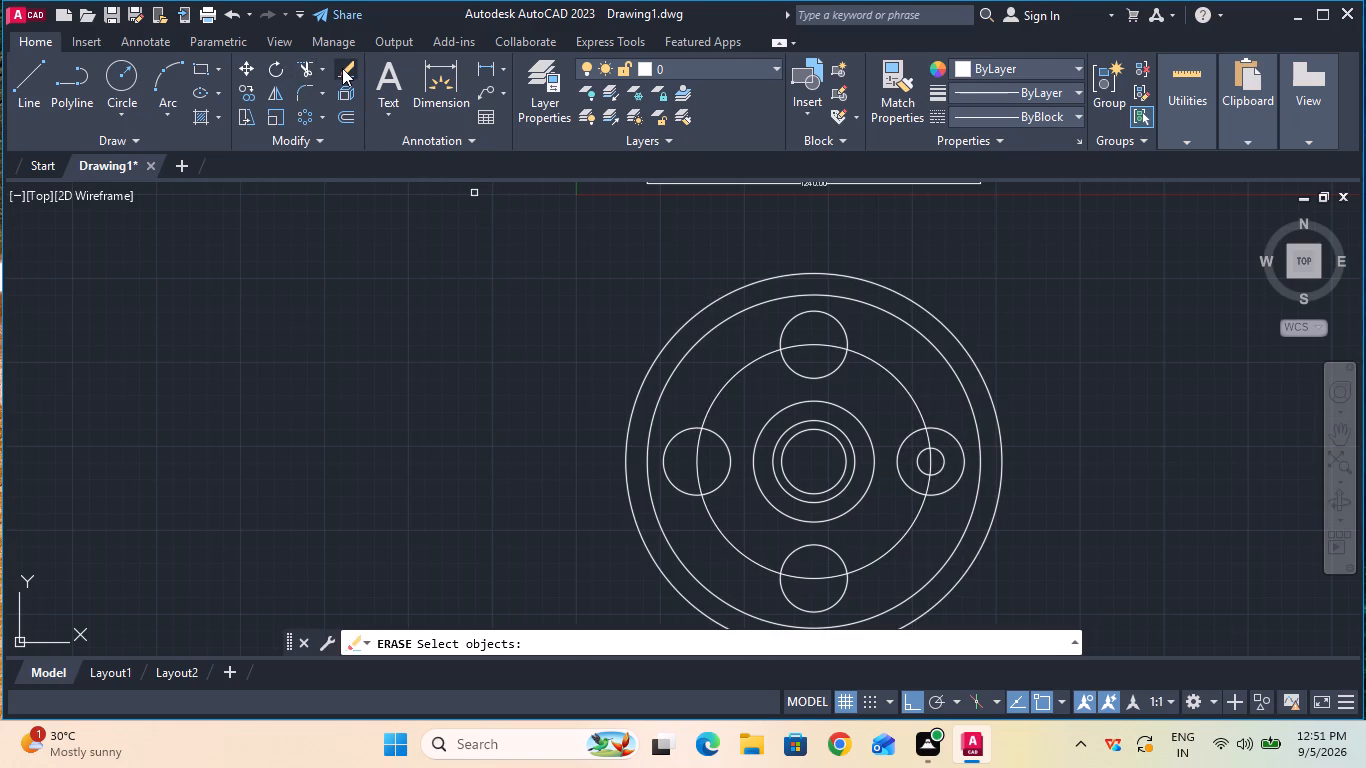
left_click(308, 71)
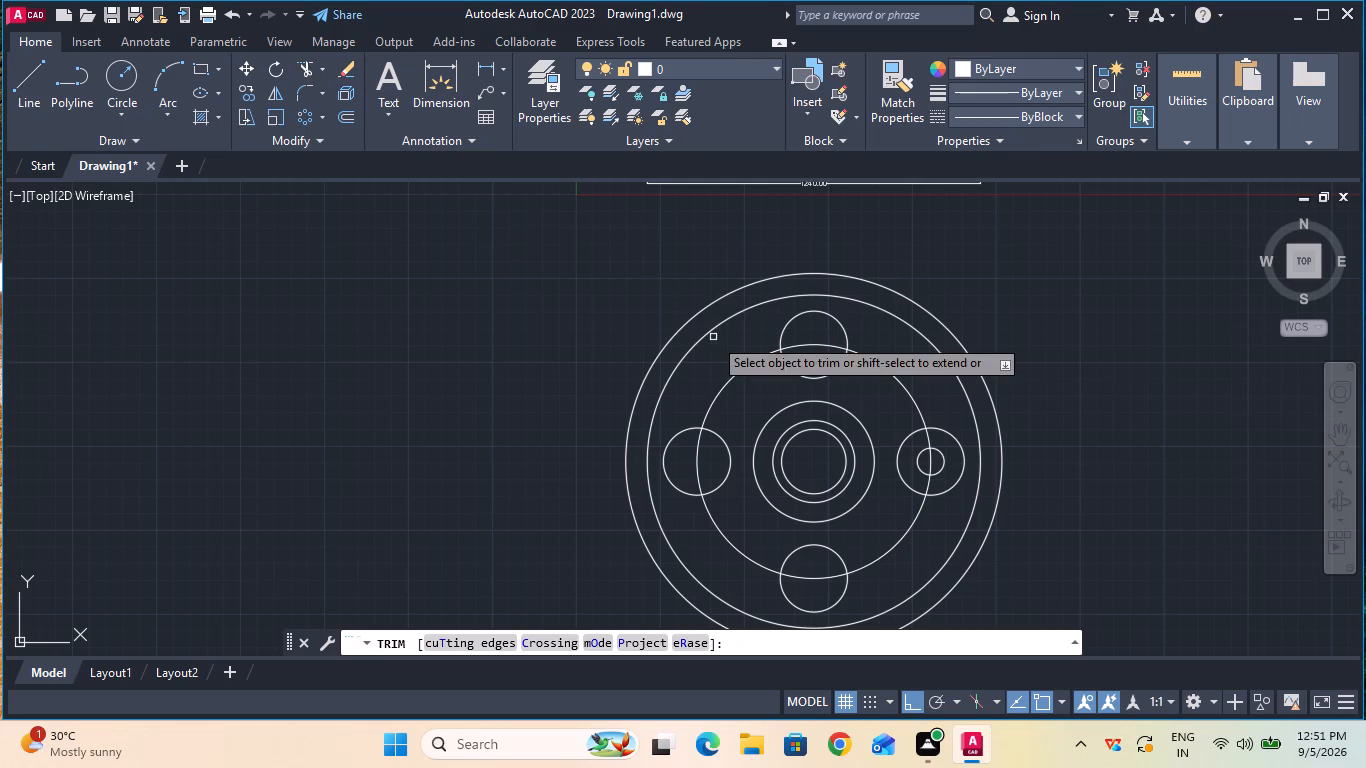
left_click(911, 436)
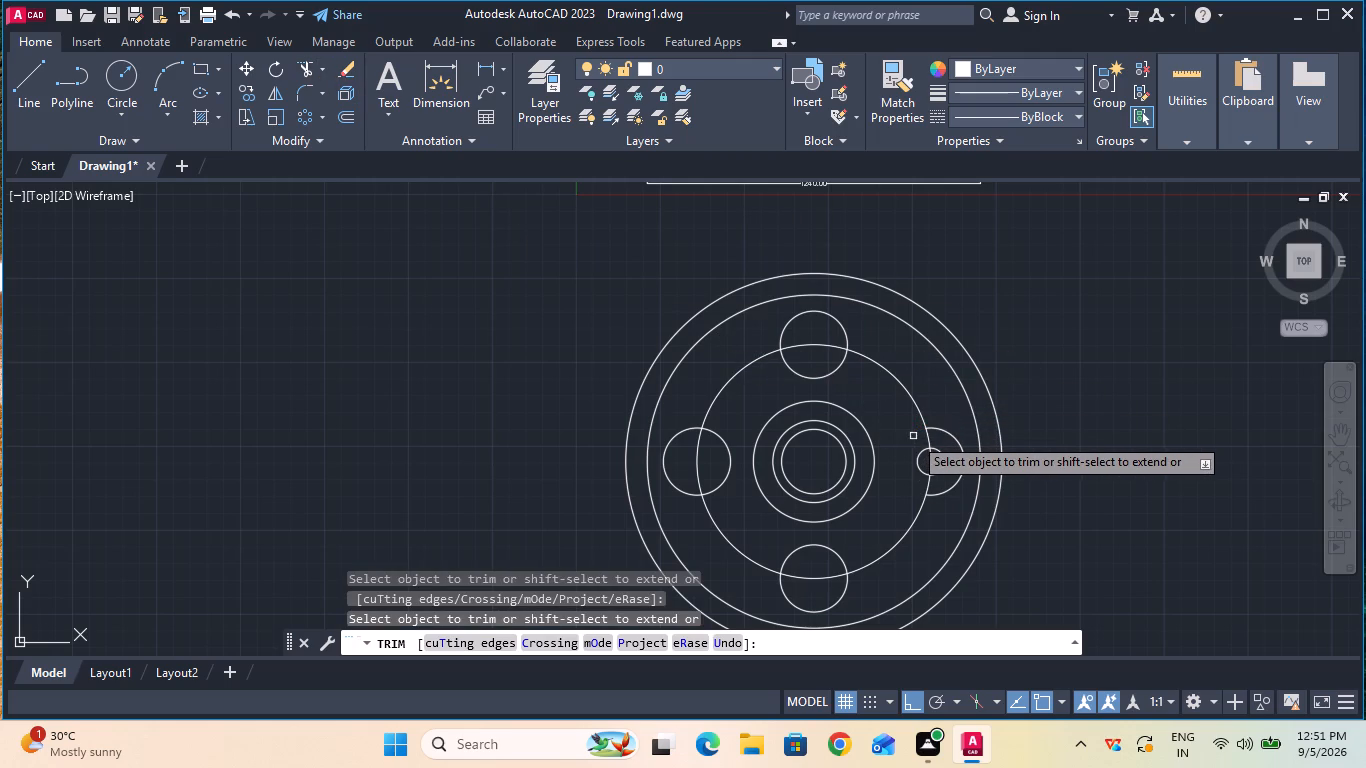
left_click(936, 430)
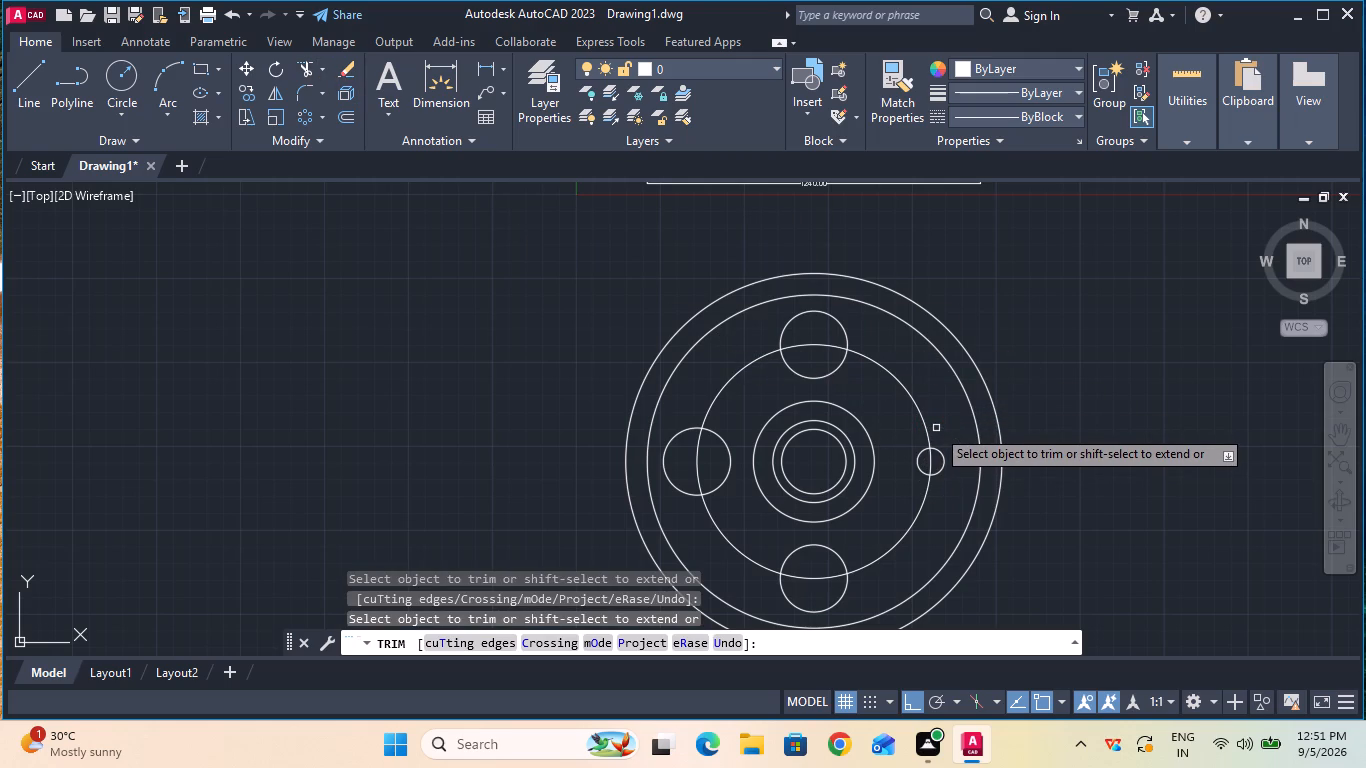
key("Escape")
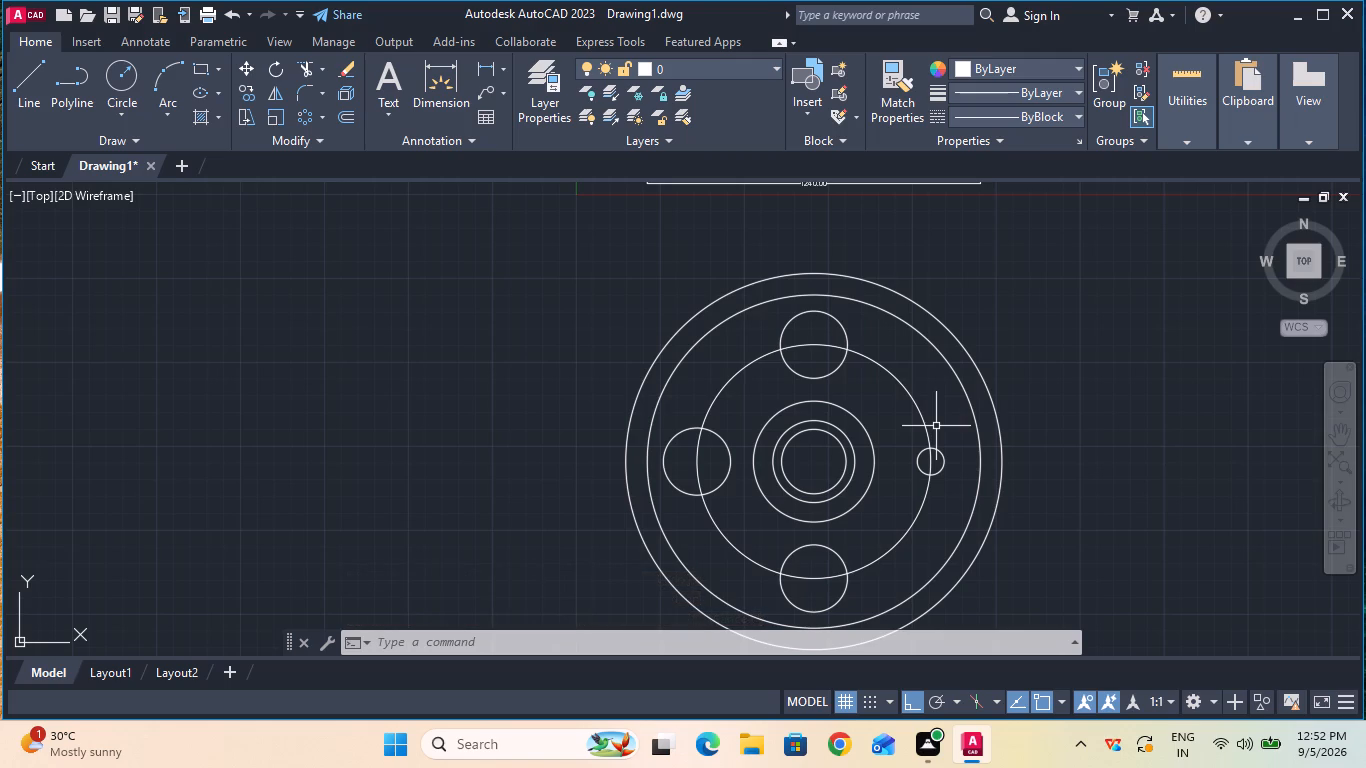
left_click(936, 426)
left_click(936, 426)
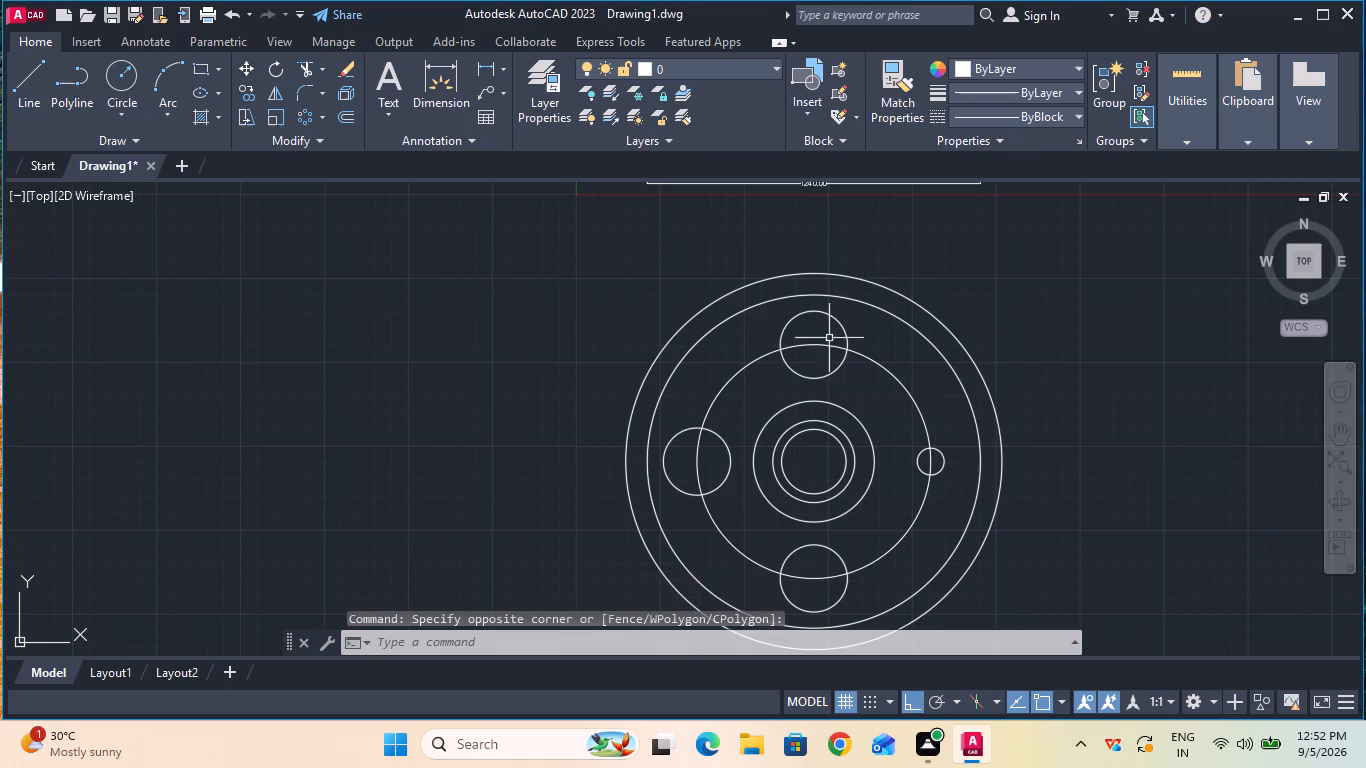
Add a diameter dimension to the top 125 radius hole, placing its text outside the outermost circle at upper left.
left_click(500, 70)
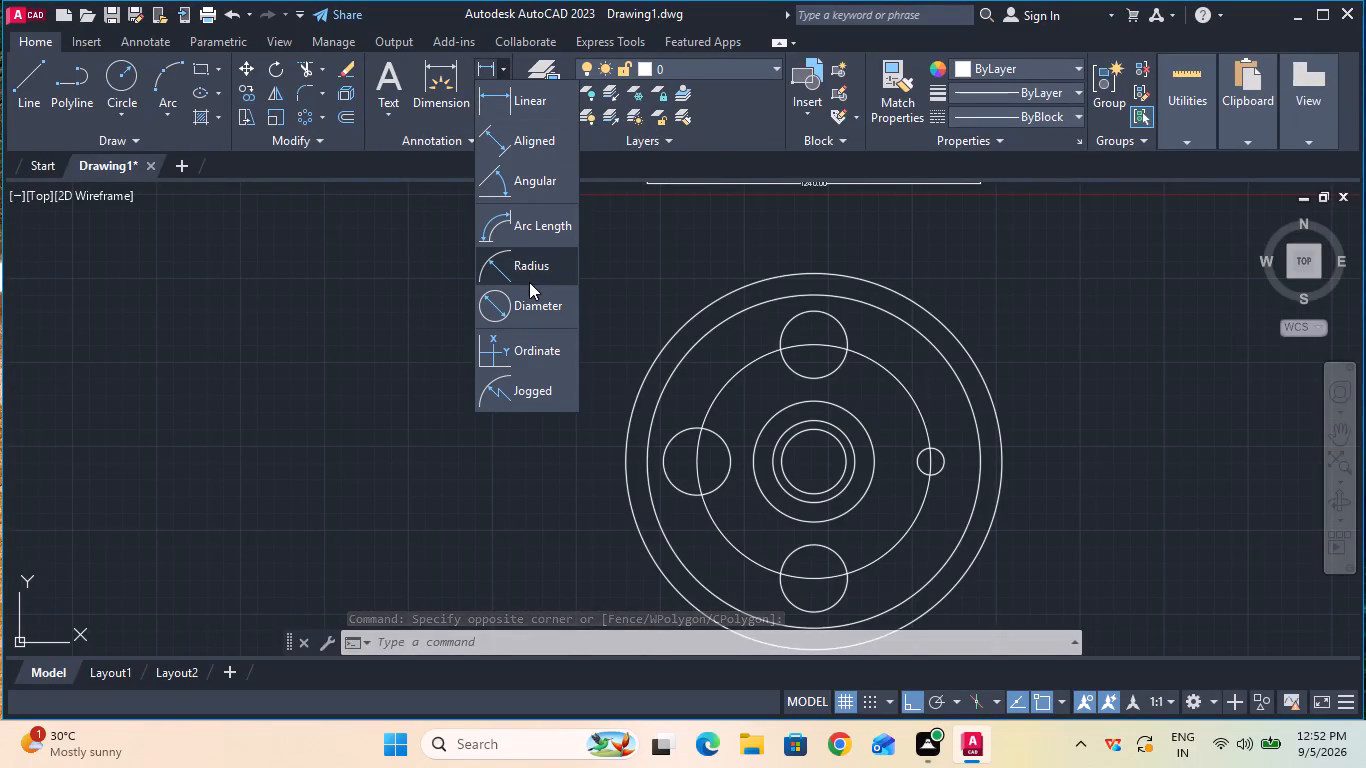
left_click(532, 311)
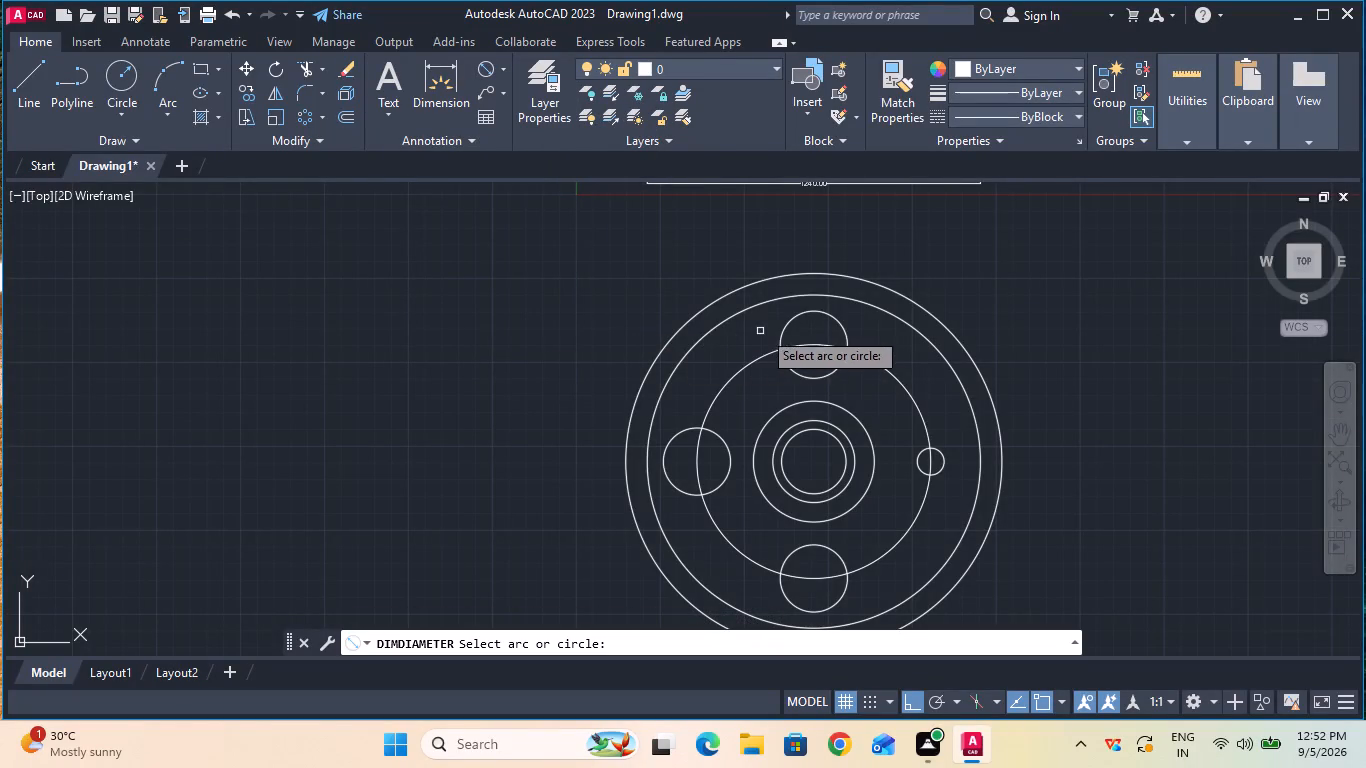
left_click(782, 329)
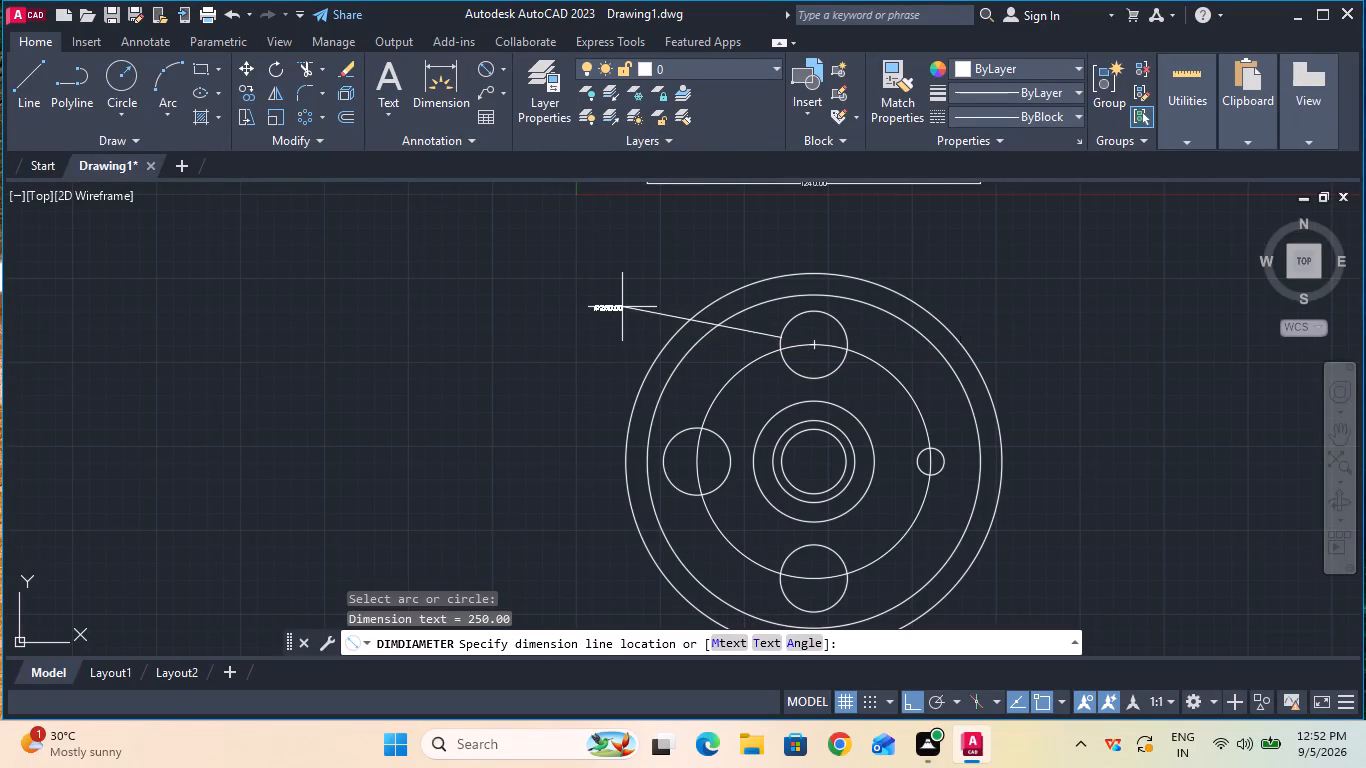
left_click(622, 307)
Examine the new diameter dimension and the circular view together with the dimensioned section above it.
scroll(622, 307, "up", 3, "ctrl")
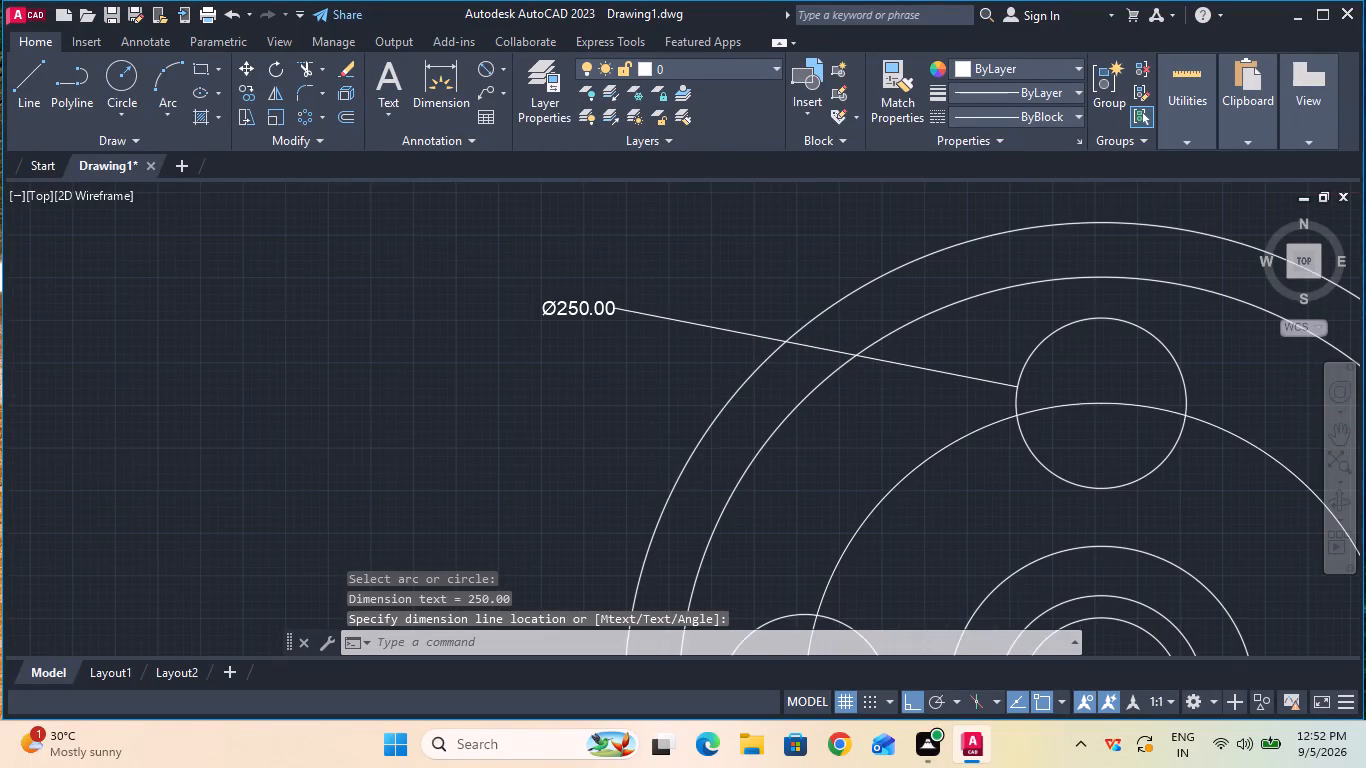
scroll(622, 307, "down", 2, "ctrl")
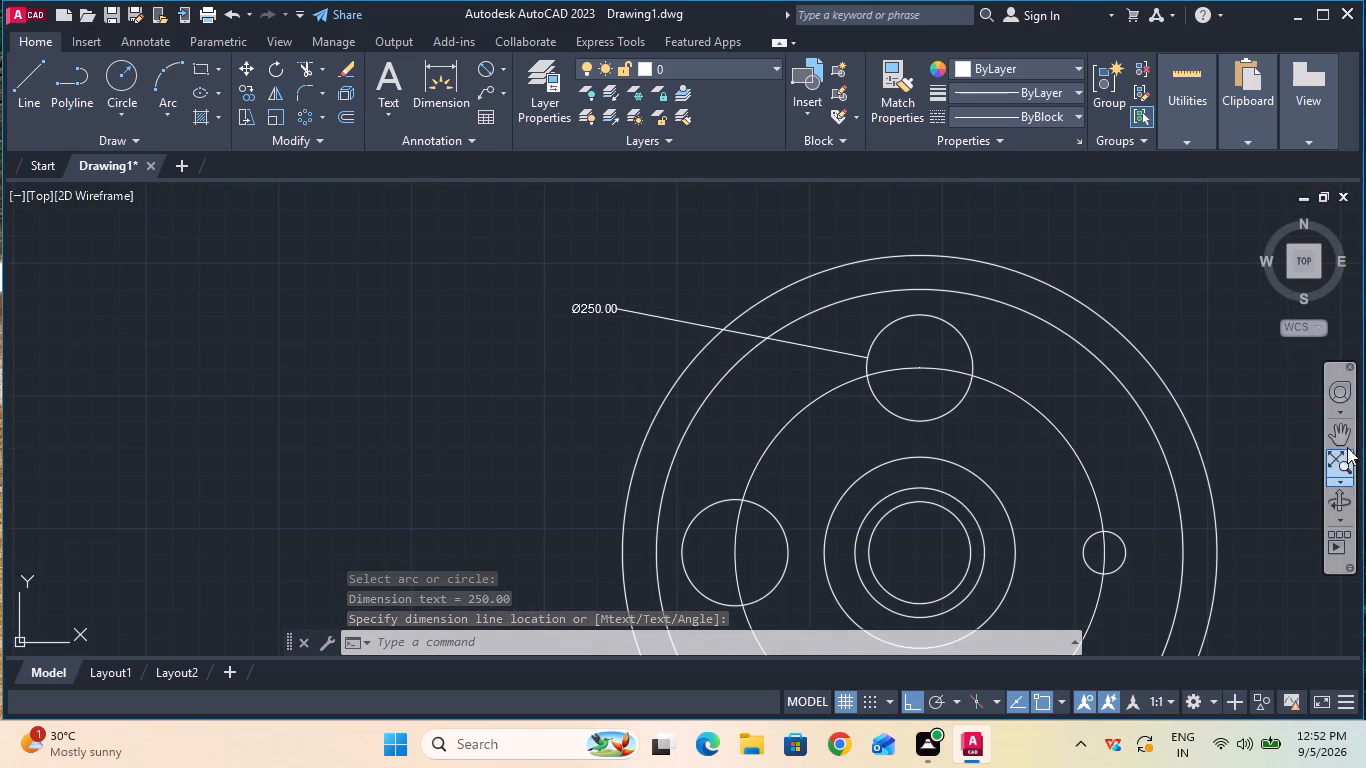
left_click(1344, 437)
left_click_drag(1238, 387, 1274, 547)
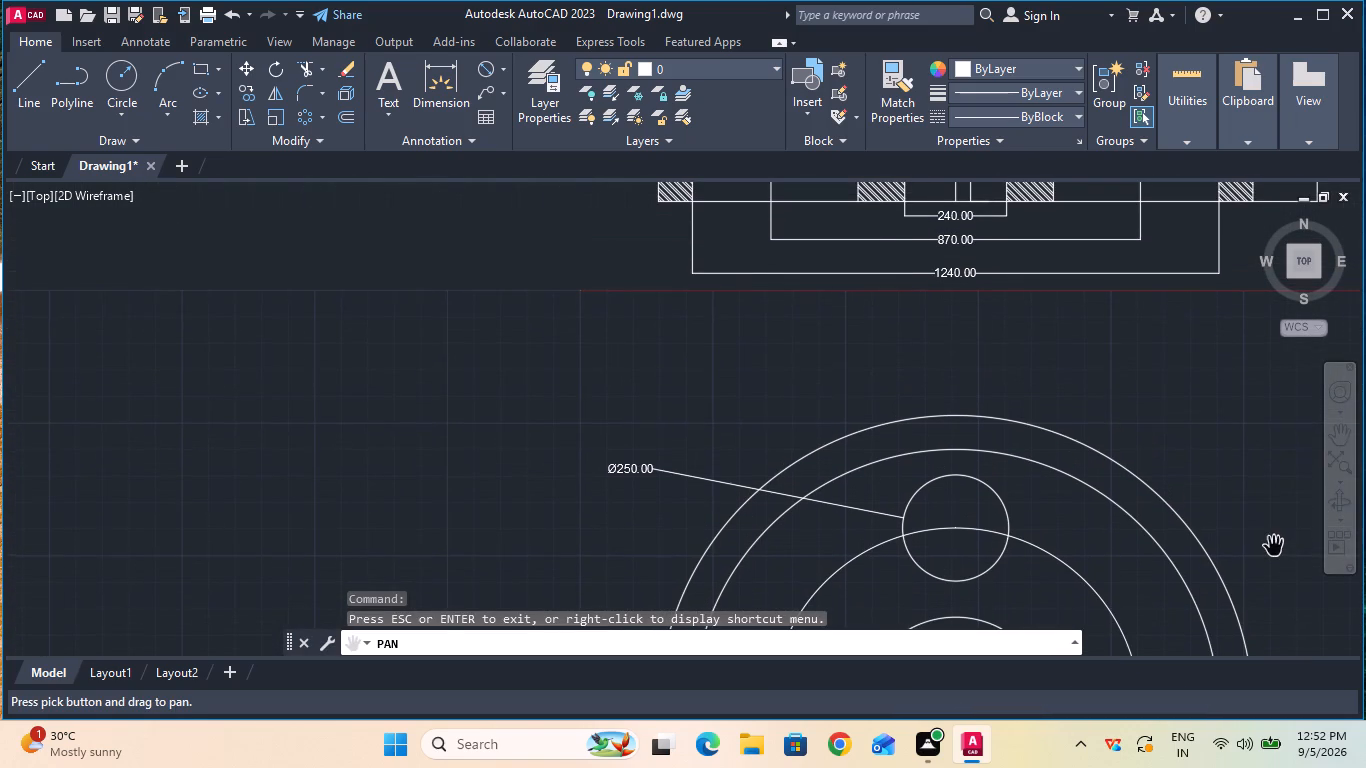
scroll(1239, 475, "down", 1, "ctrl")
scroll(1239, 475, "up", 1, "ctrl")
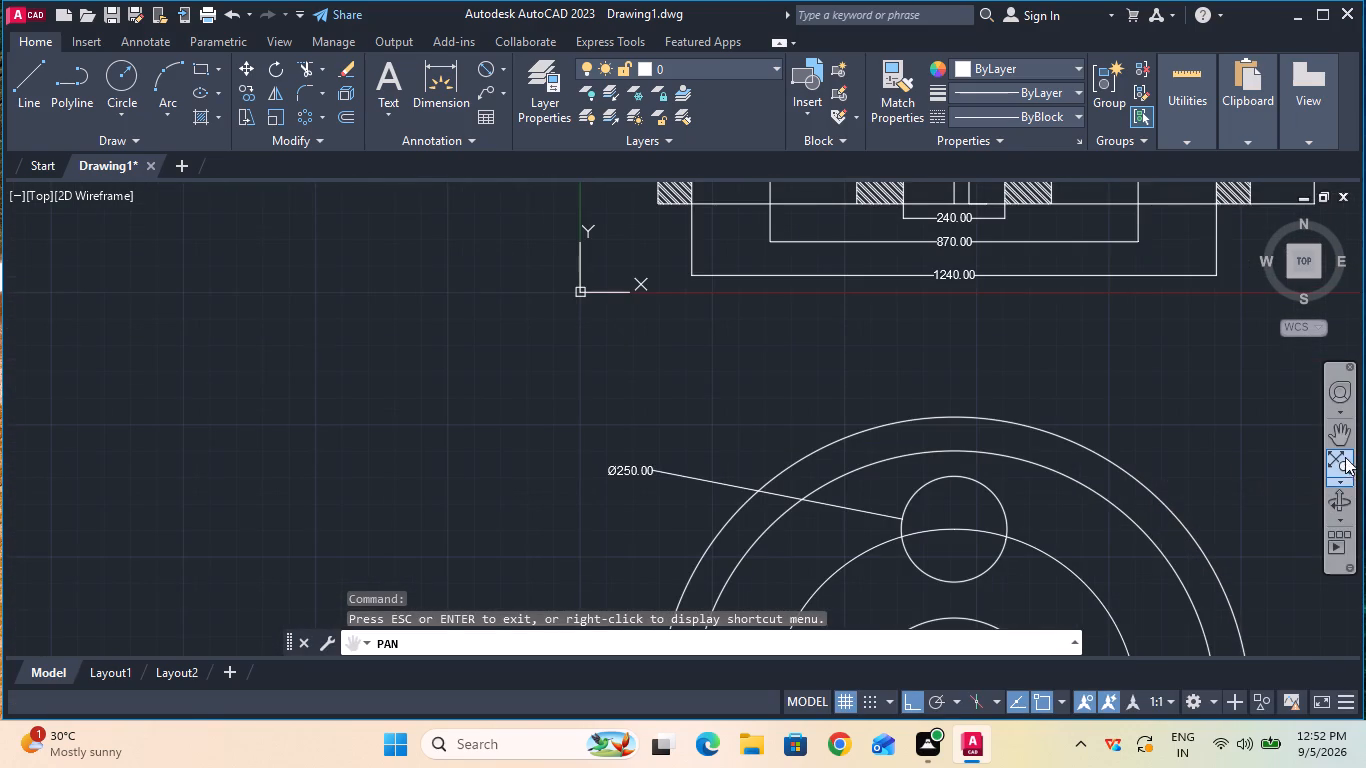
left_click_drag(1293, 493, 1237, 295)
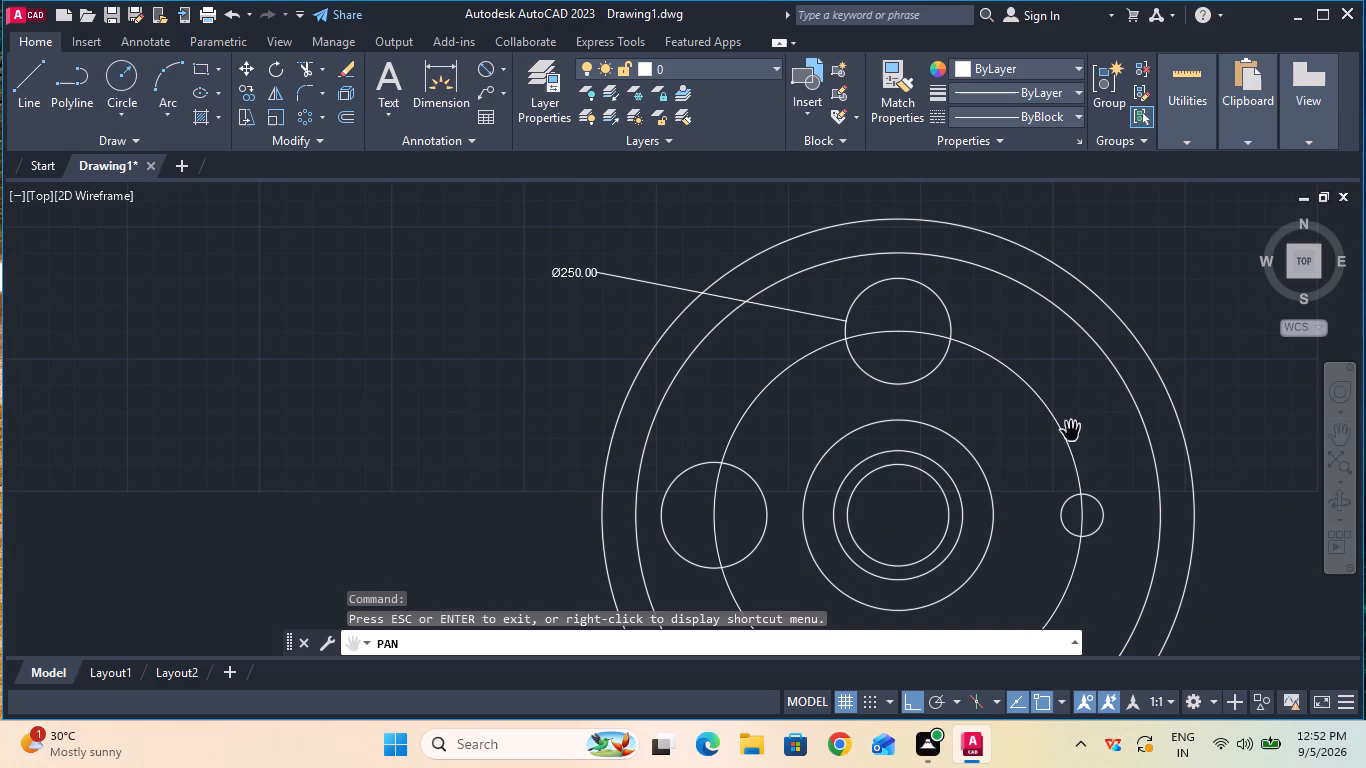
key("Escape")
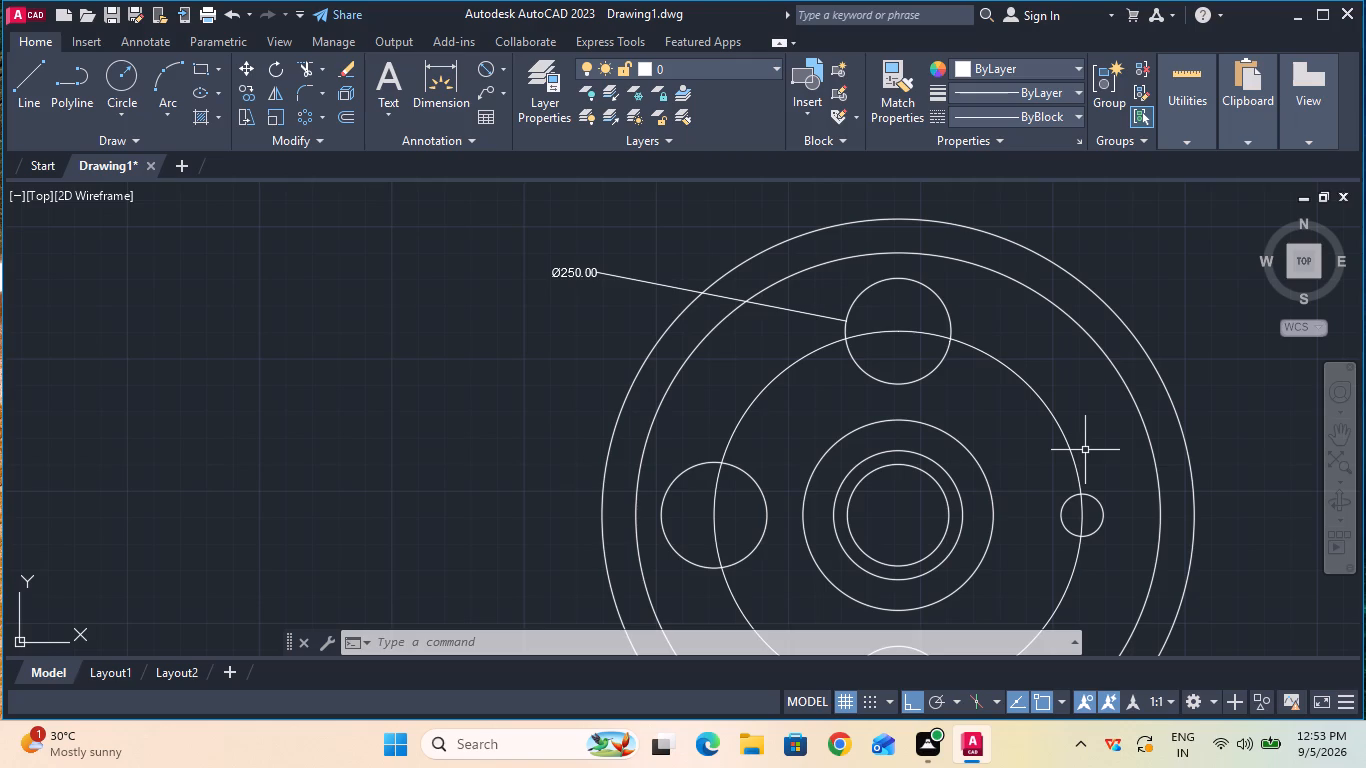
scroll(1085, 450, "down", 5, "ctrl")
scroll(1085, 450, "up", 2, "ctrl")
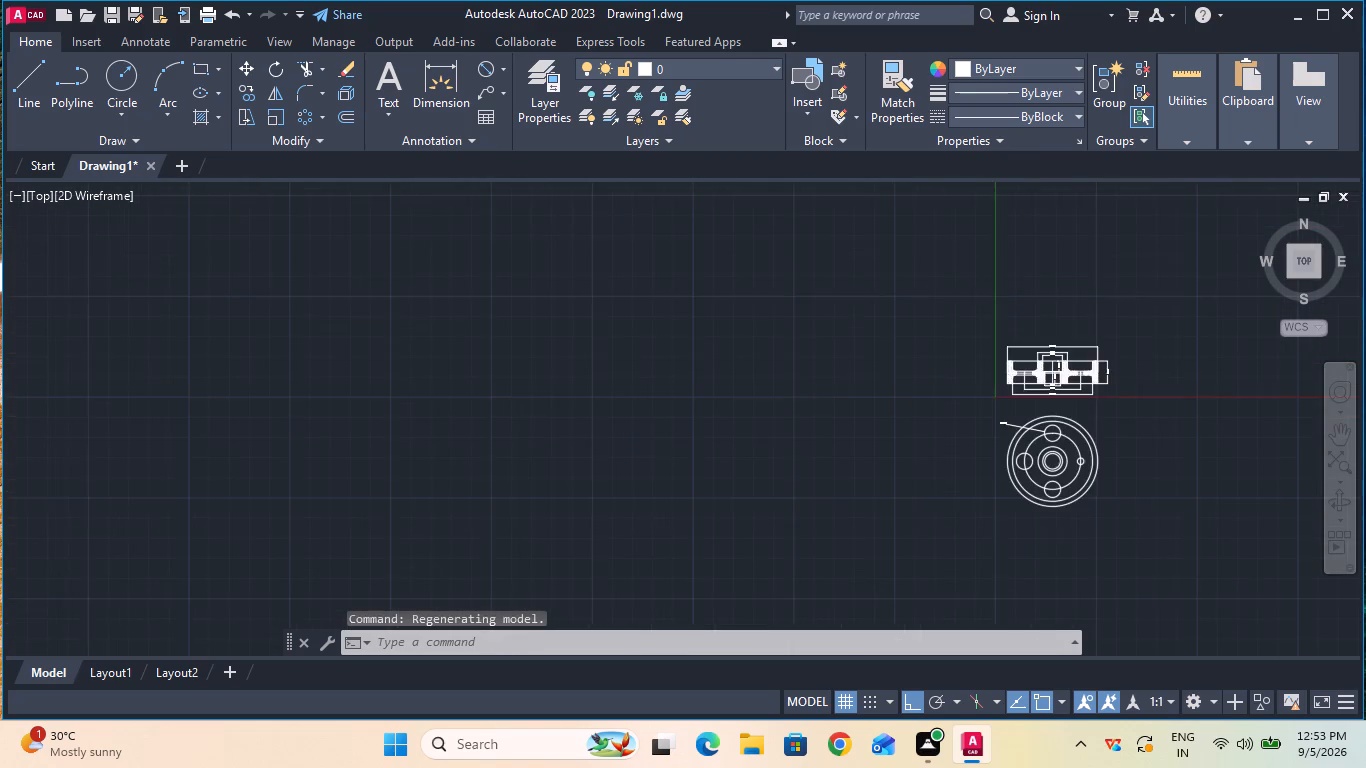
scroll(1085, 450, "up", 2, "ctrl")
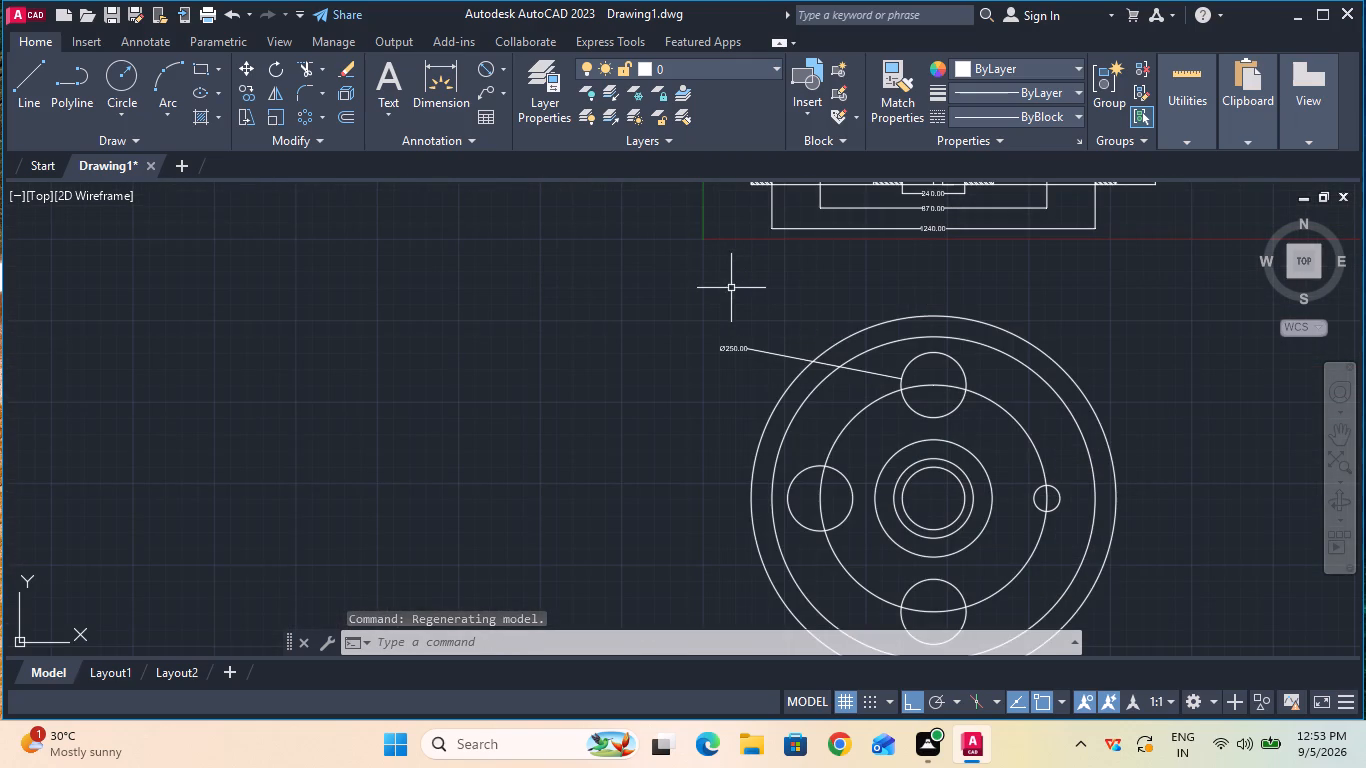
Add a diameter dimension to the right-hand 50 radius hole, placing its text outside the outermost circle at upper right.
left_click(492, 67)
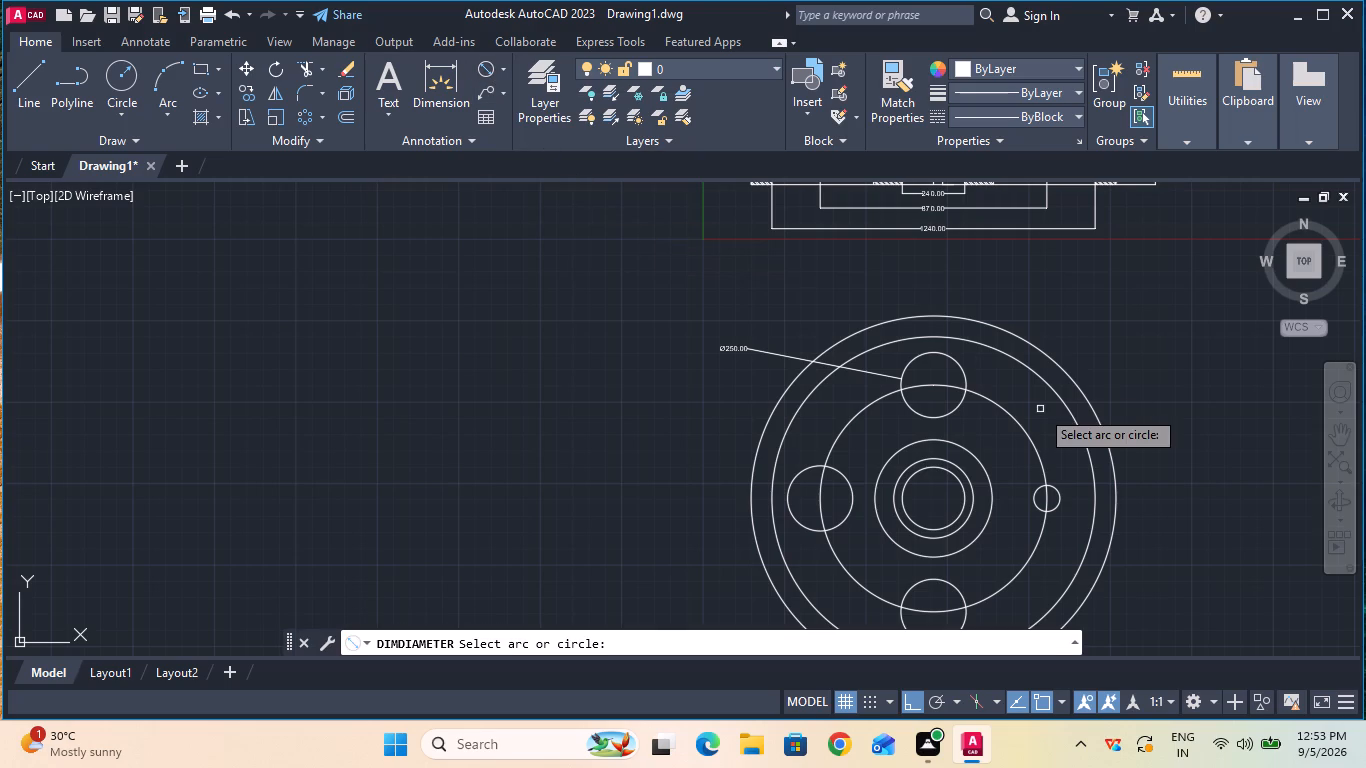
left_click(1058, 491)
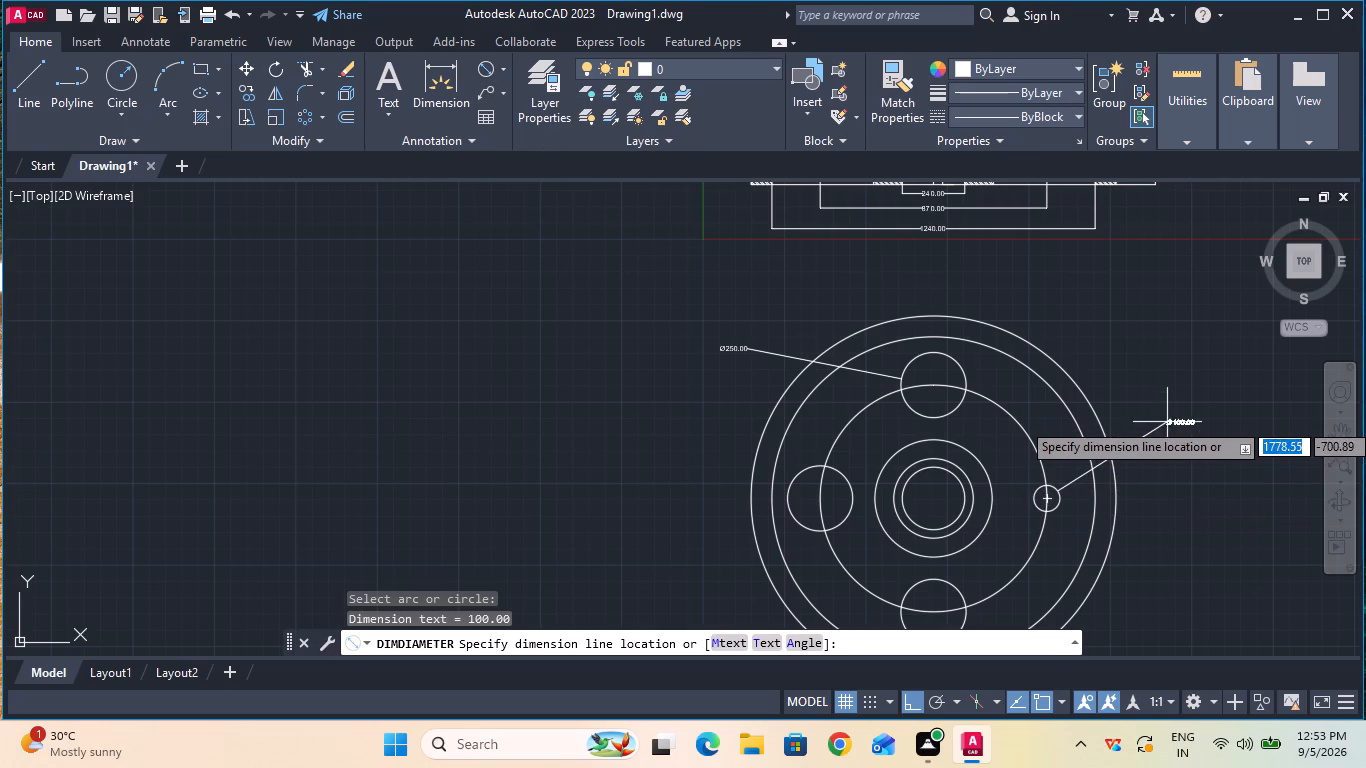
left_click(1167, 419)
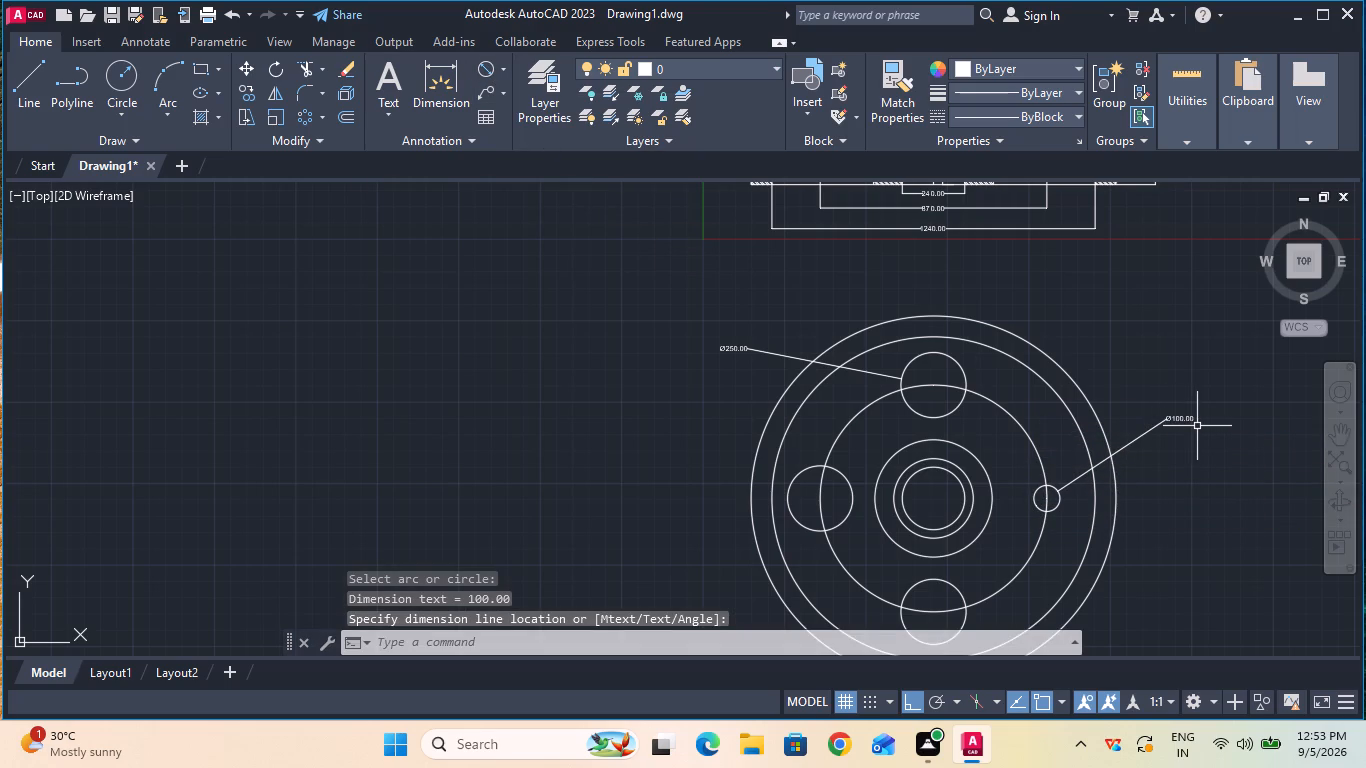
scroll(1197, 426, "up", 2, "ctrl")
scroll(1197, 426, "down", 1, "ctrl")
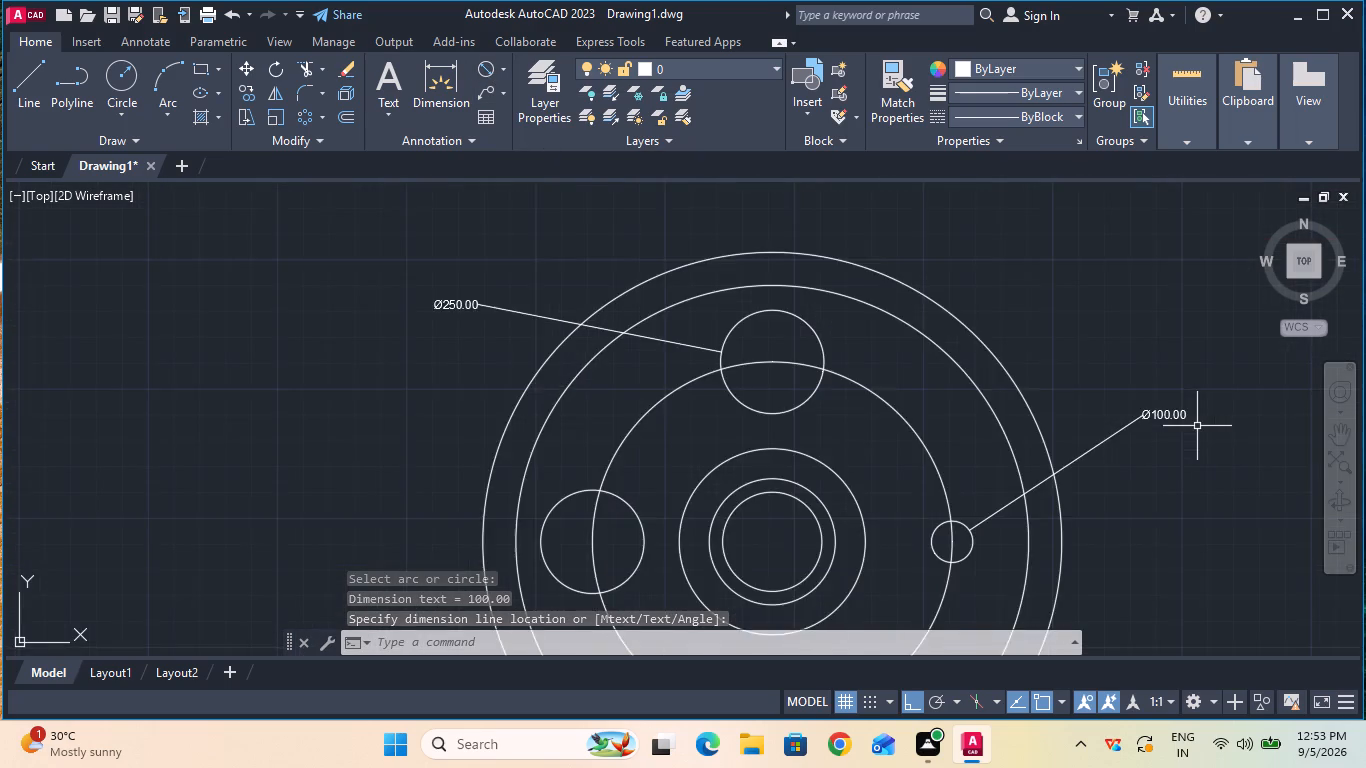
scroll(1197, 426, "down", 1, "ctrl")
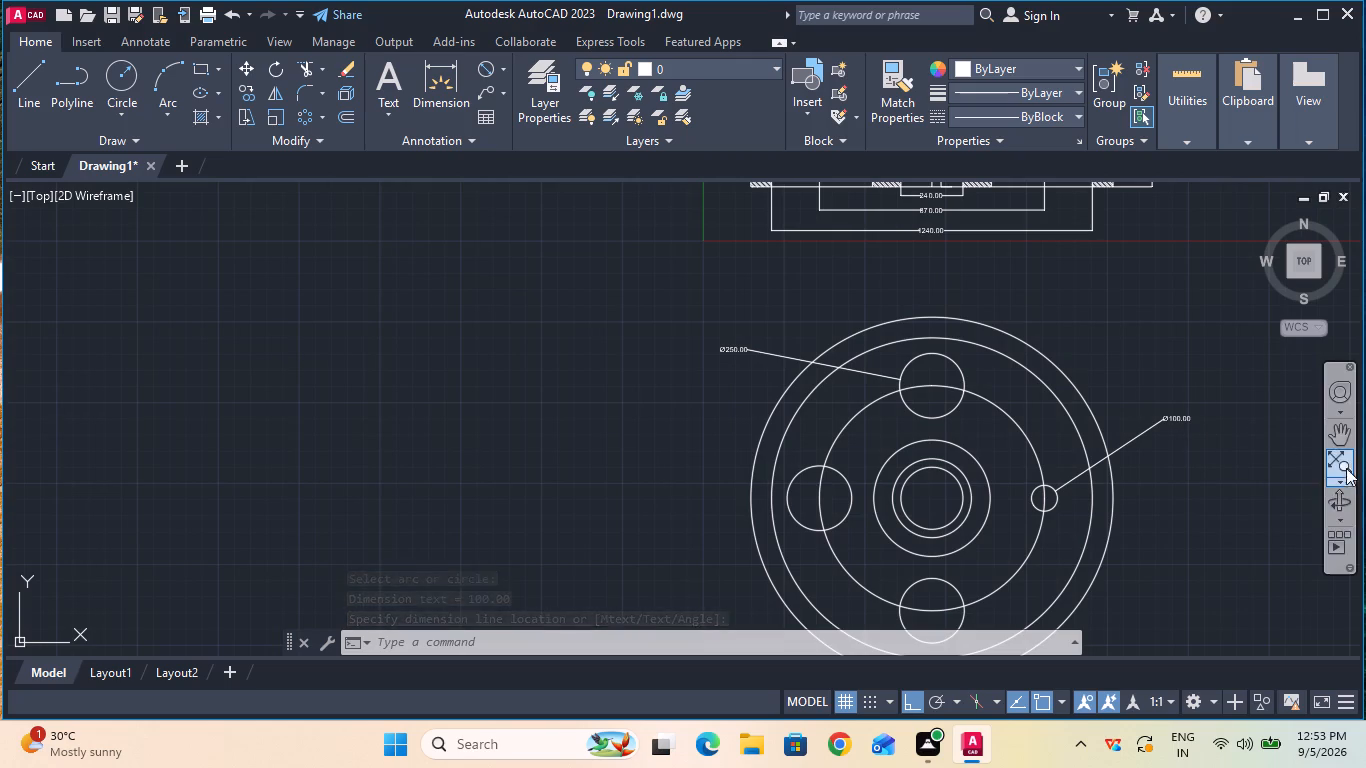
Add a vertical linear dimension from the section's top edge to its horizontal centreline, placed just outside the left rim.
left_click(1336, 447)
left_click_drag(1222, 530, 1196, 428)
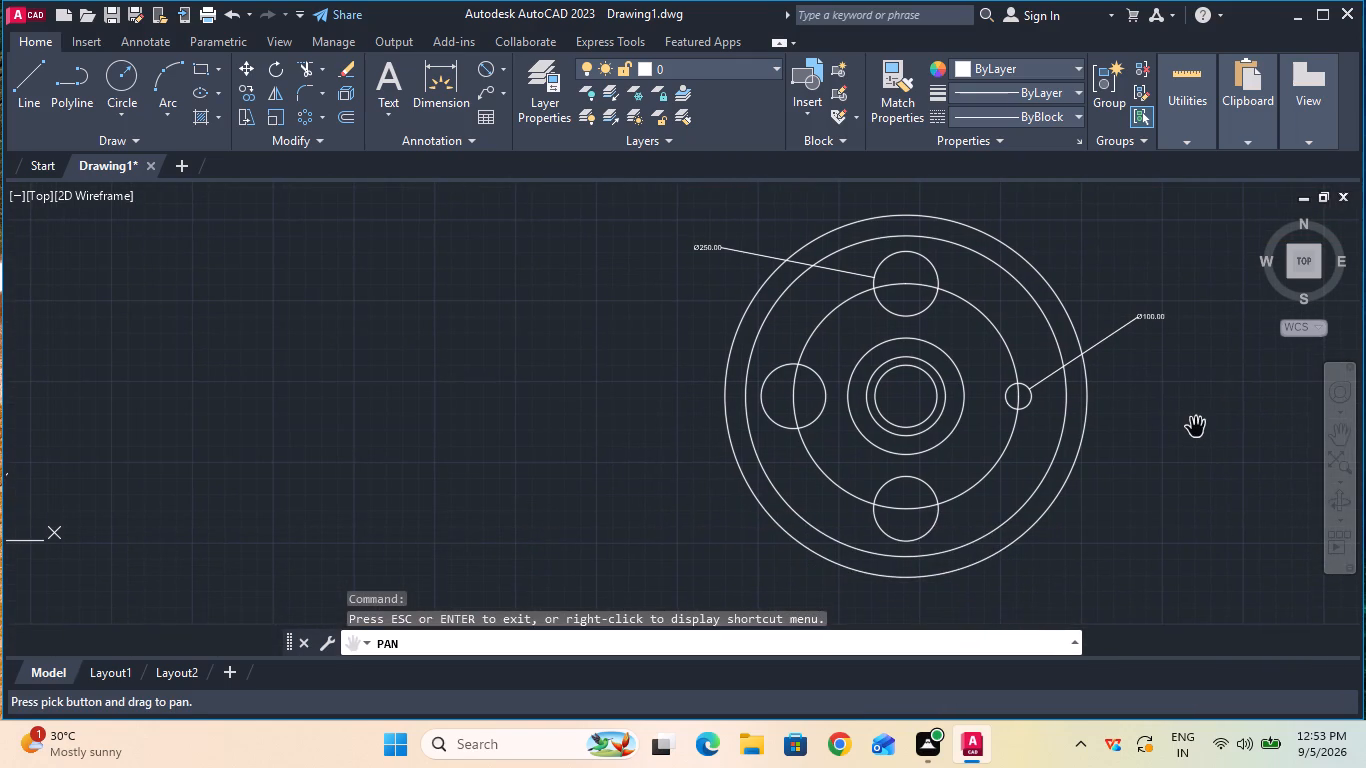
scroll(1196, 428, "down", 1, "ctrl")
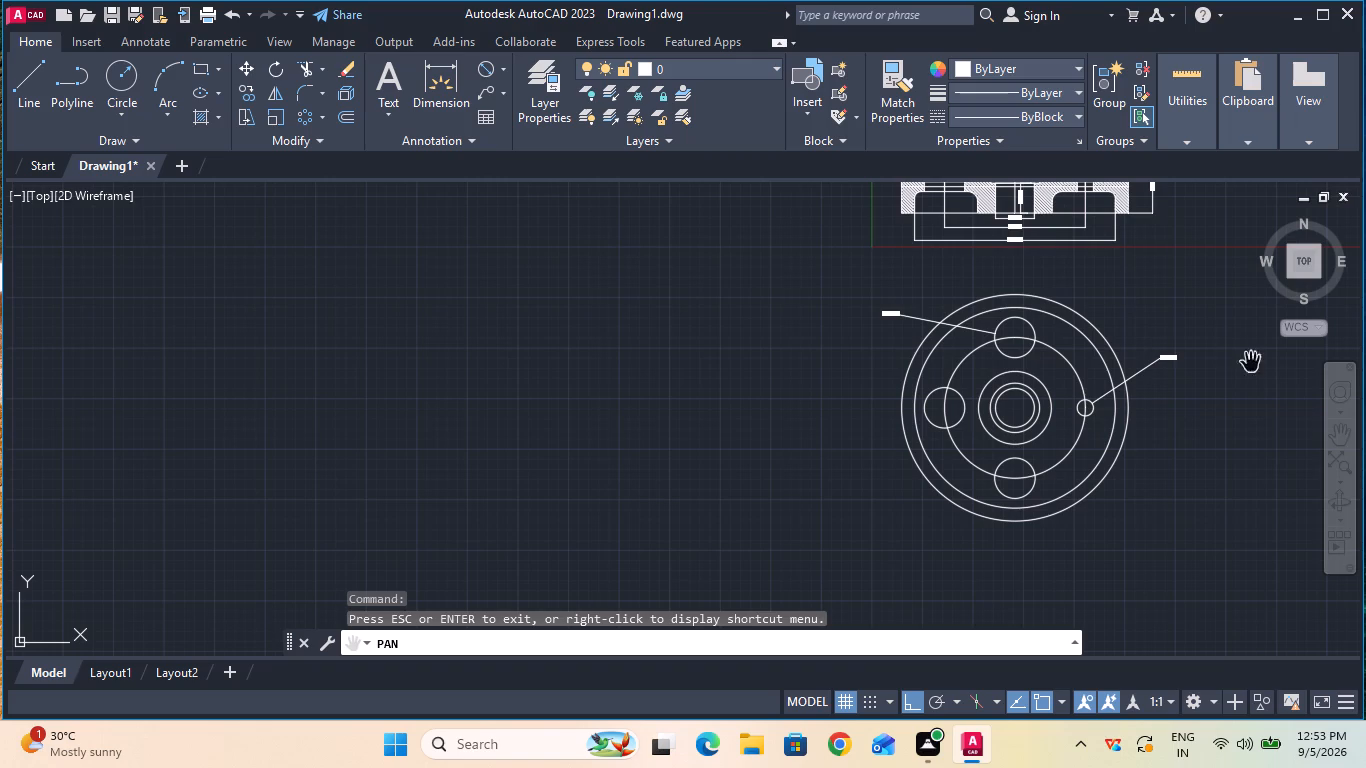
left_click_drag(1223, 307, 1229, 467)
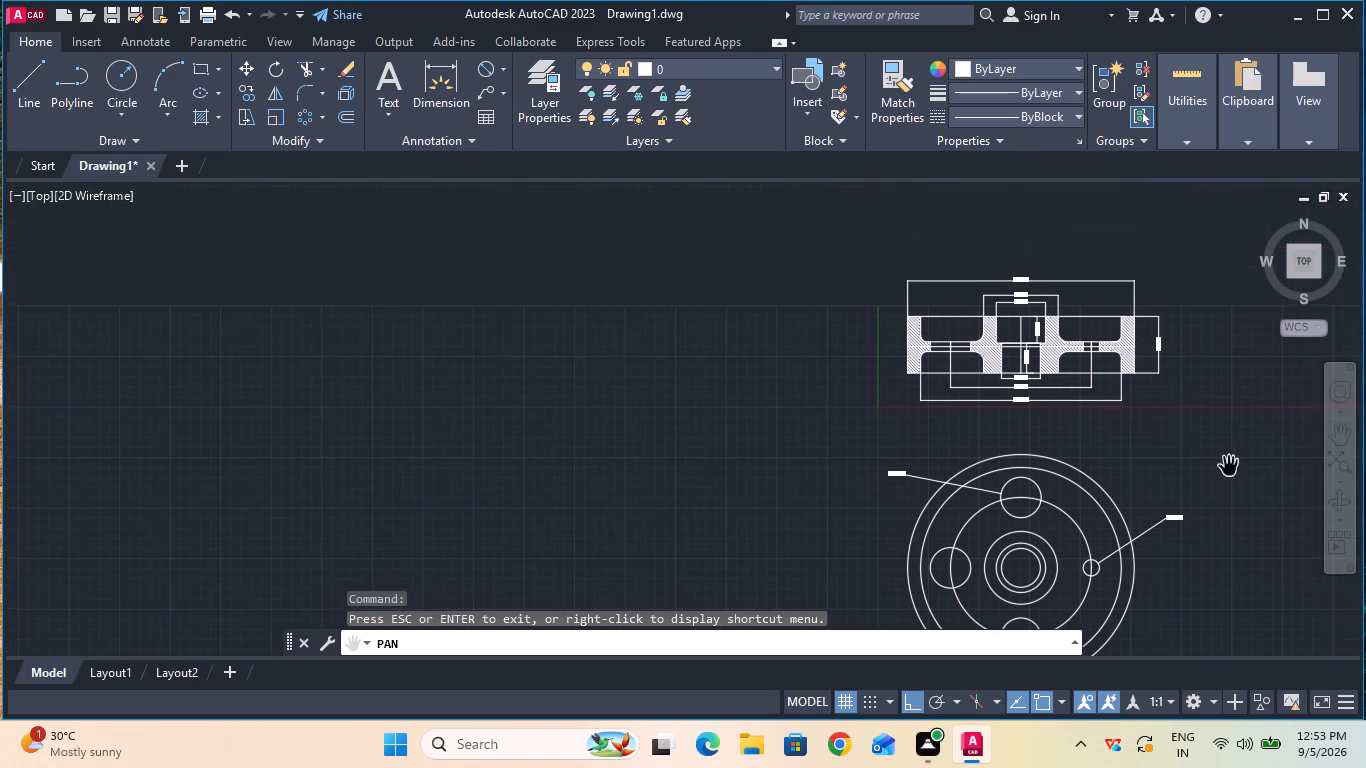
scroll(1080, 316, "up", 3, "ctrl")
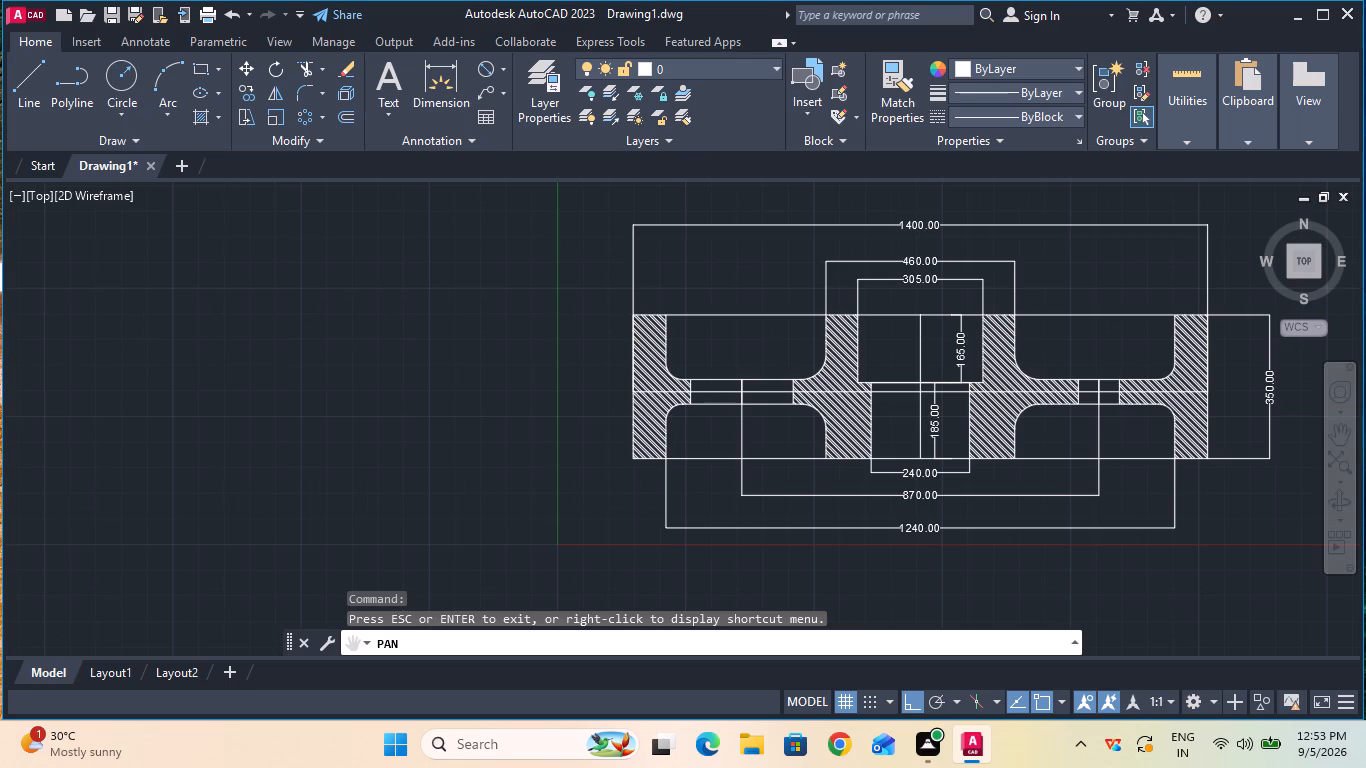
key("Escape")
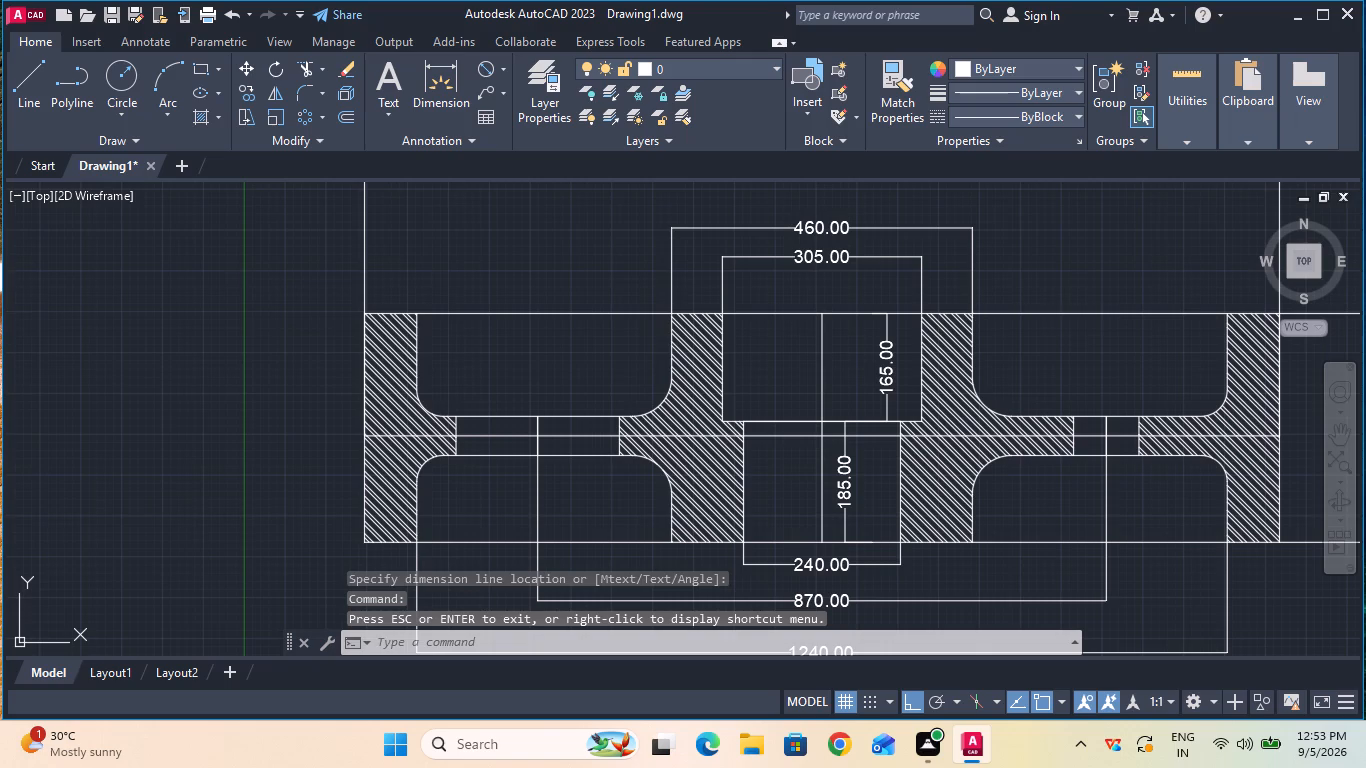
left_click(500, 64)
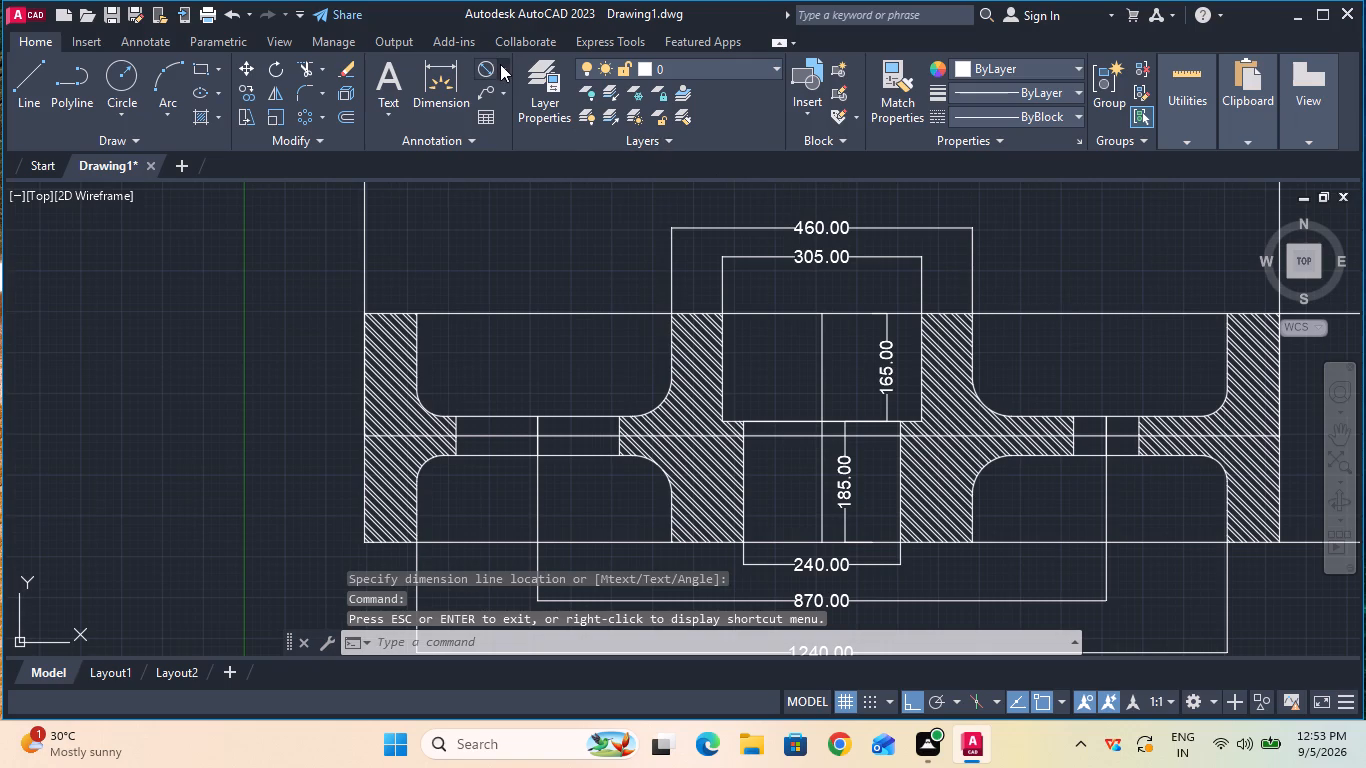
left_click(505, 88)
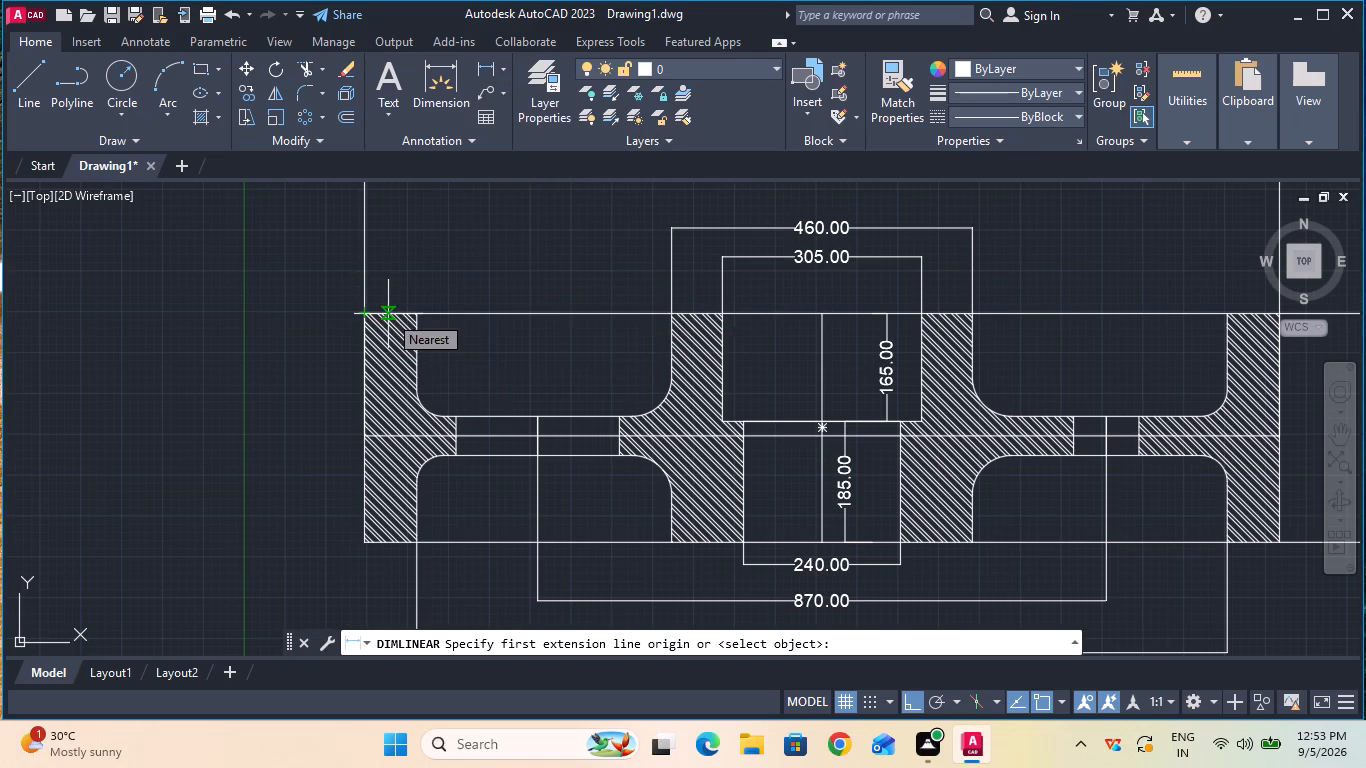
scroll(388, 314, "up", 1, "ctrl")
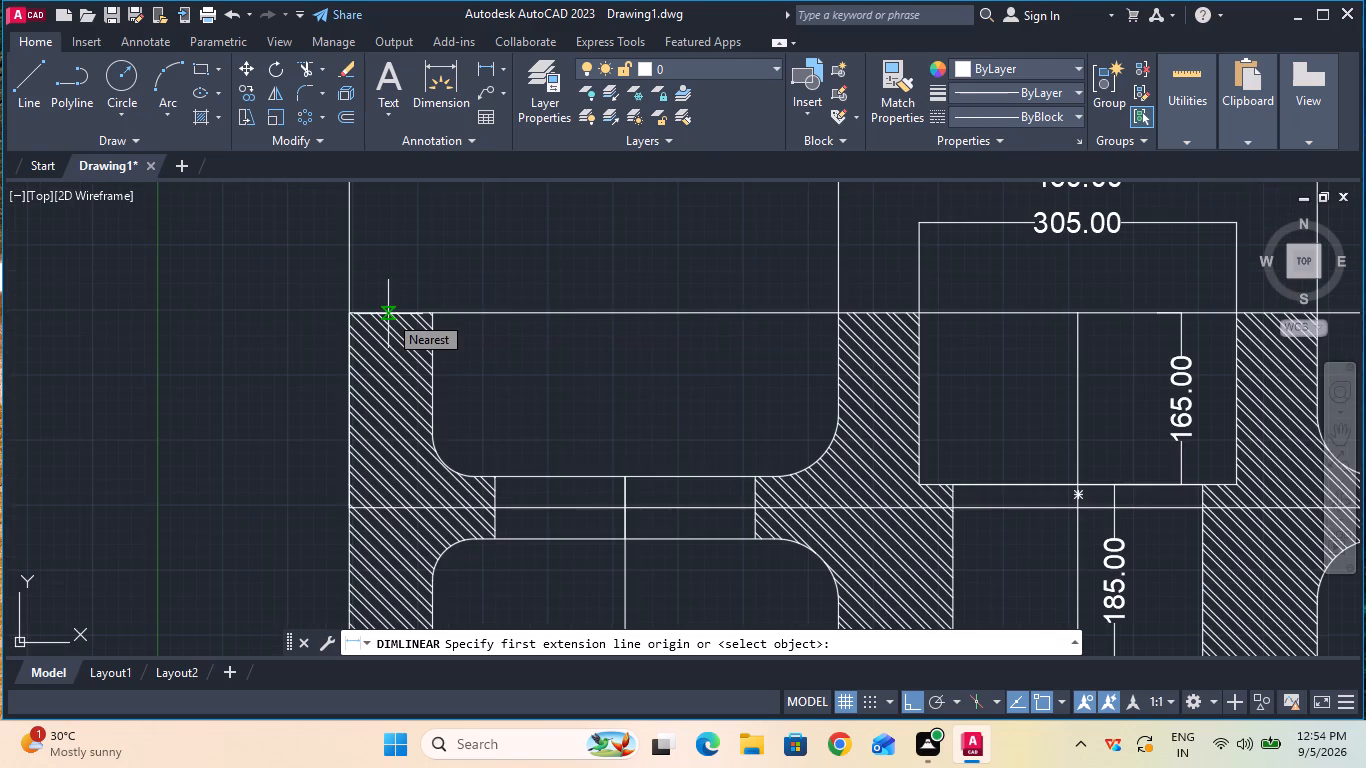
left_click(388, 314)
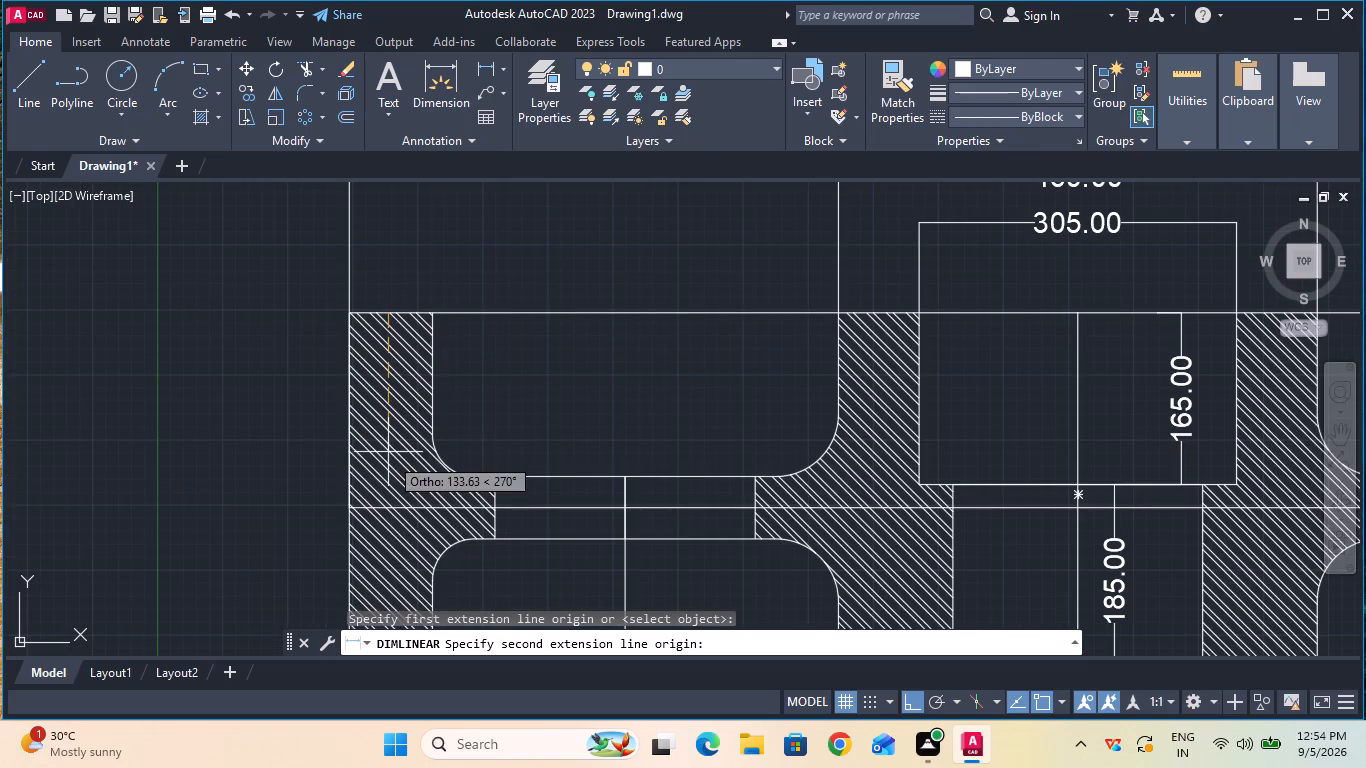
left_click(388, 512)
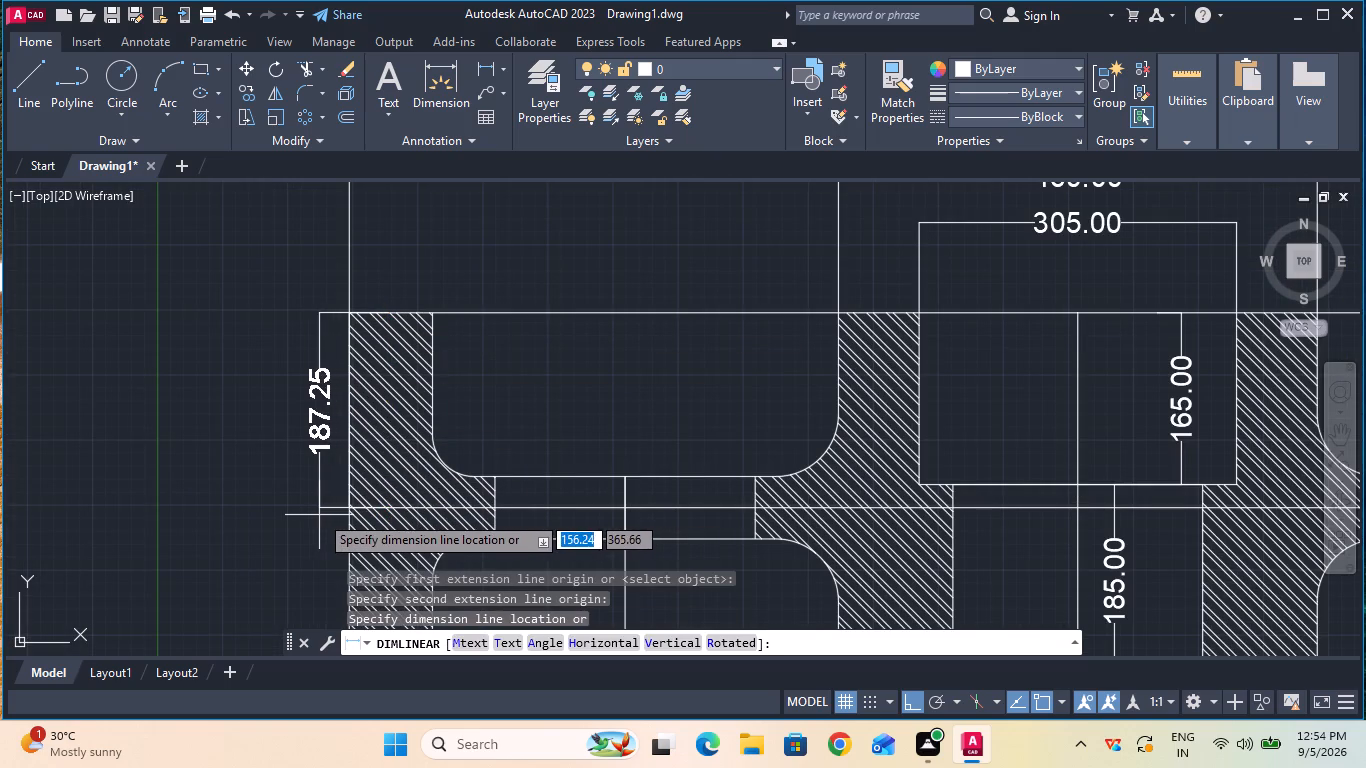
left_click(314, 510)
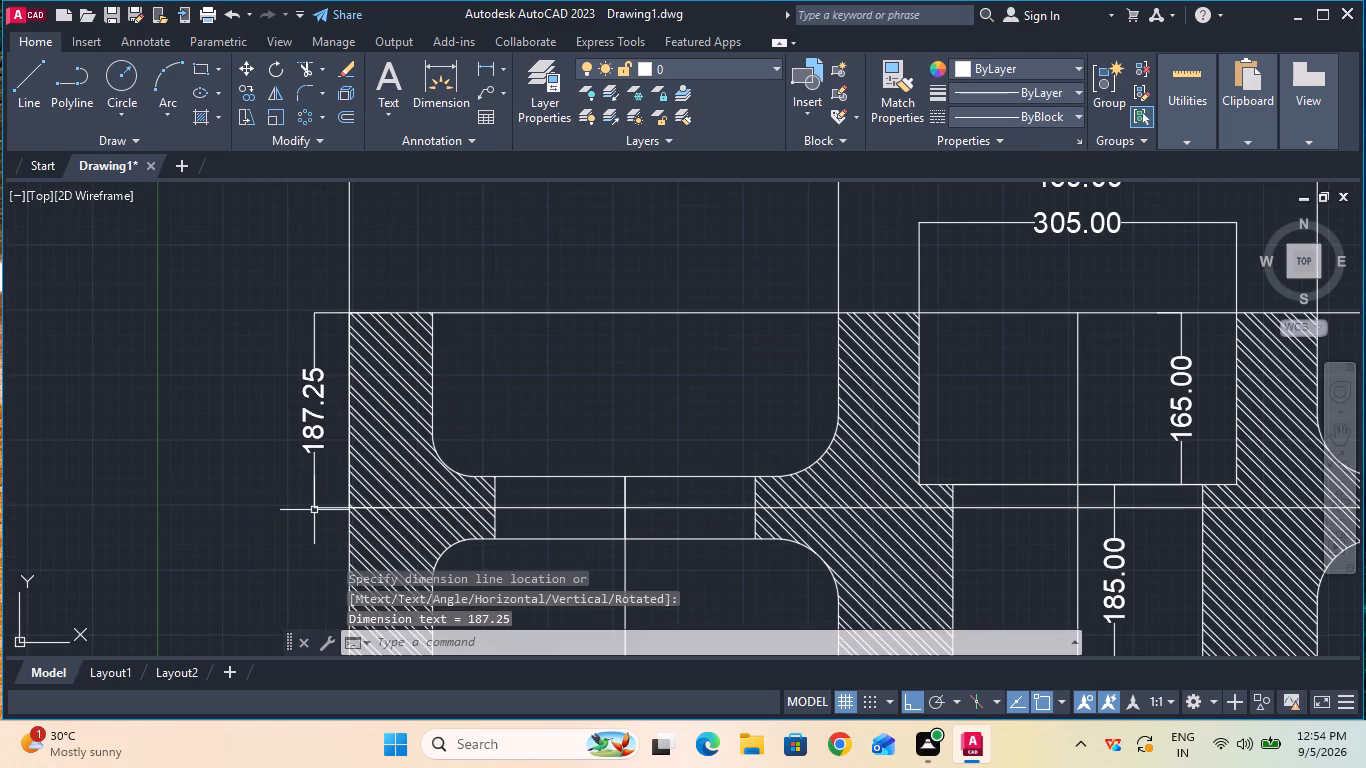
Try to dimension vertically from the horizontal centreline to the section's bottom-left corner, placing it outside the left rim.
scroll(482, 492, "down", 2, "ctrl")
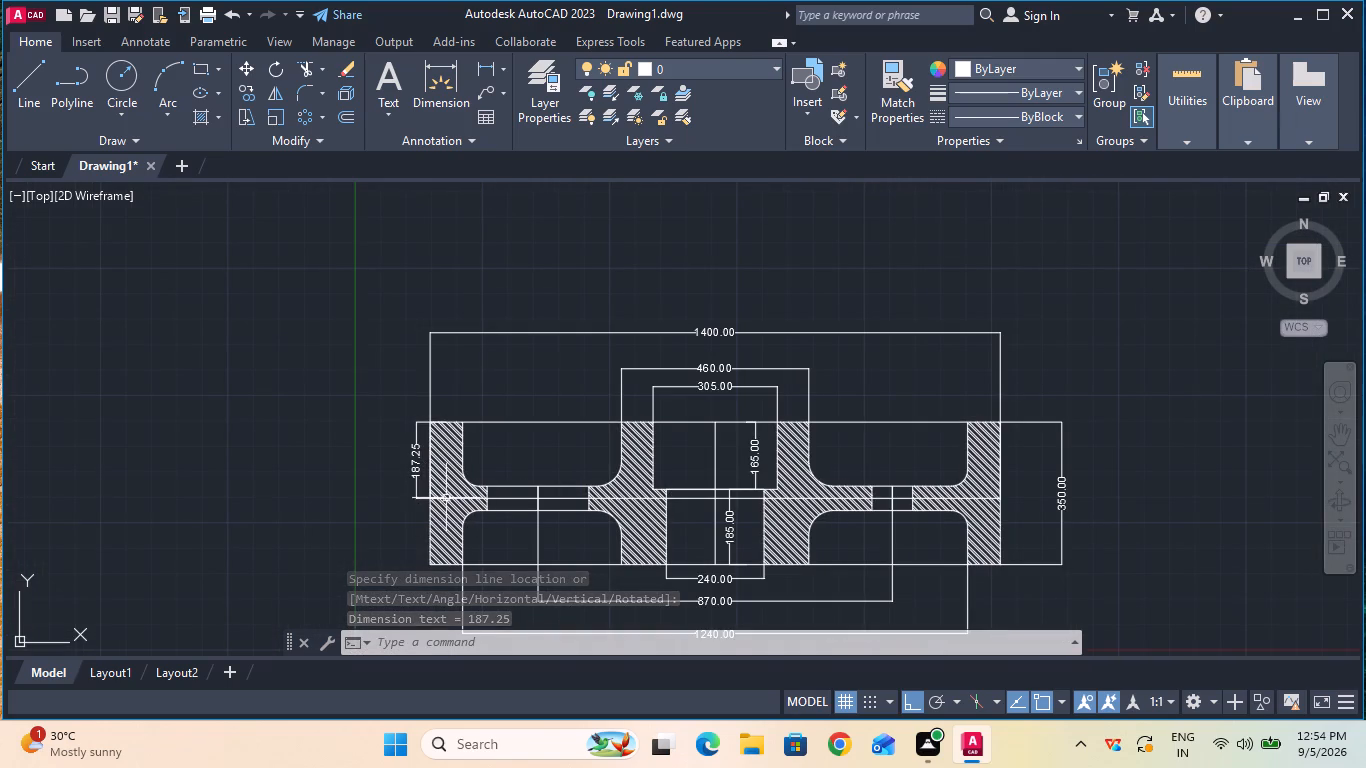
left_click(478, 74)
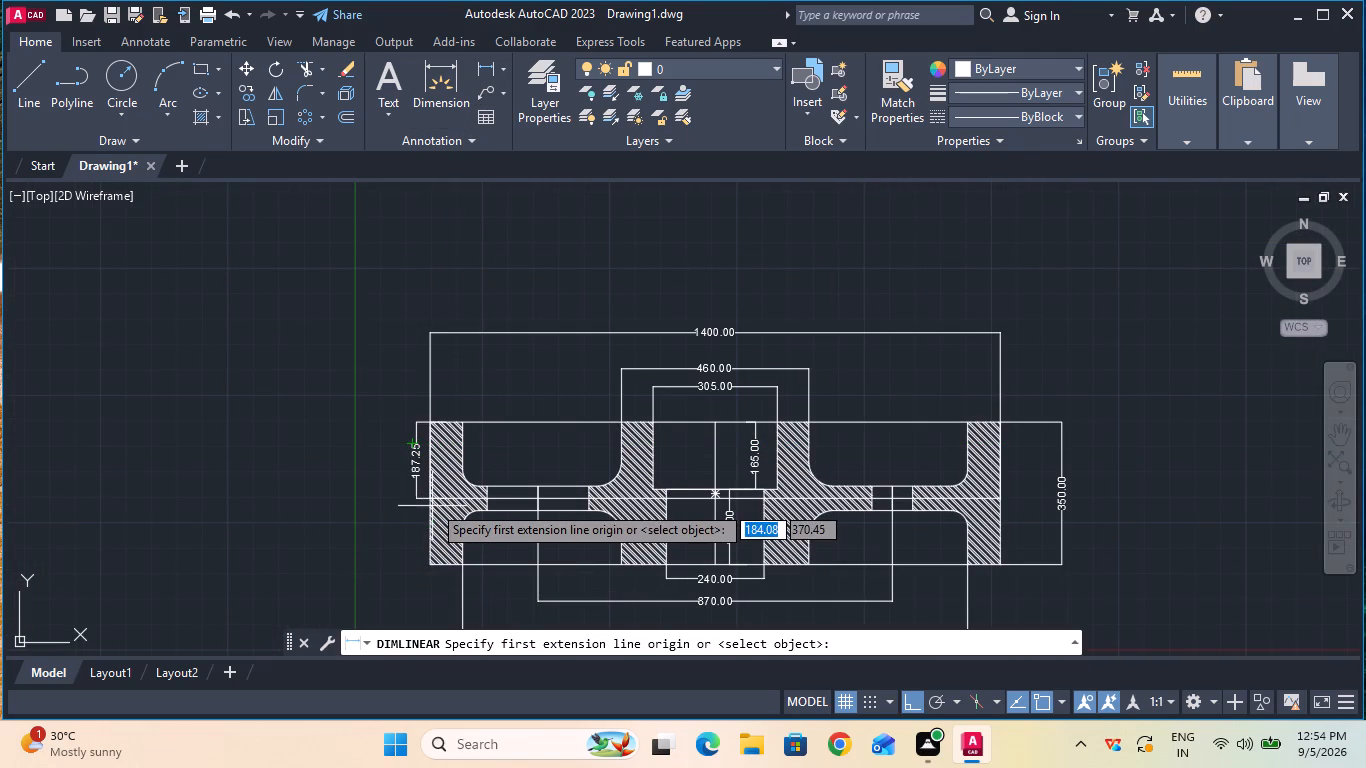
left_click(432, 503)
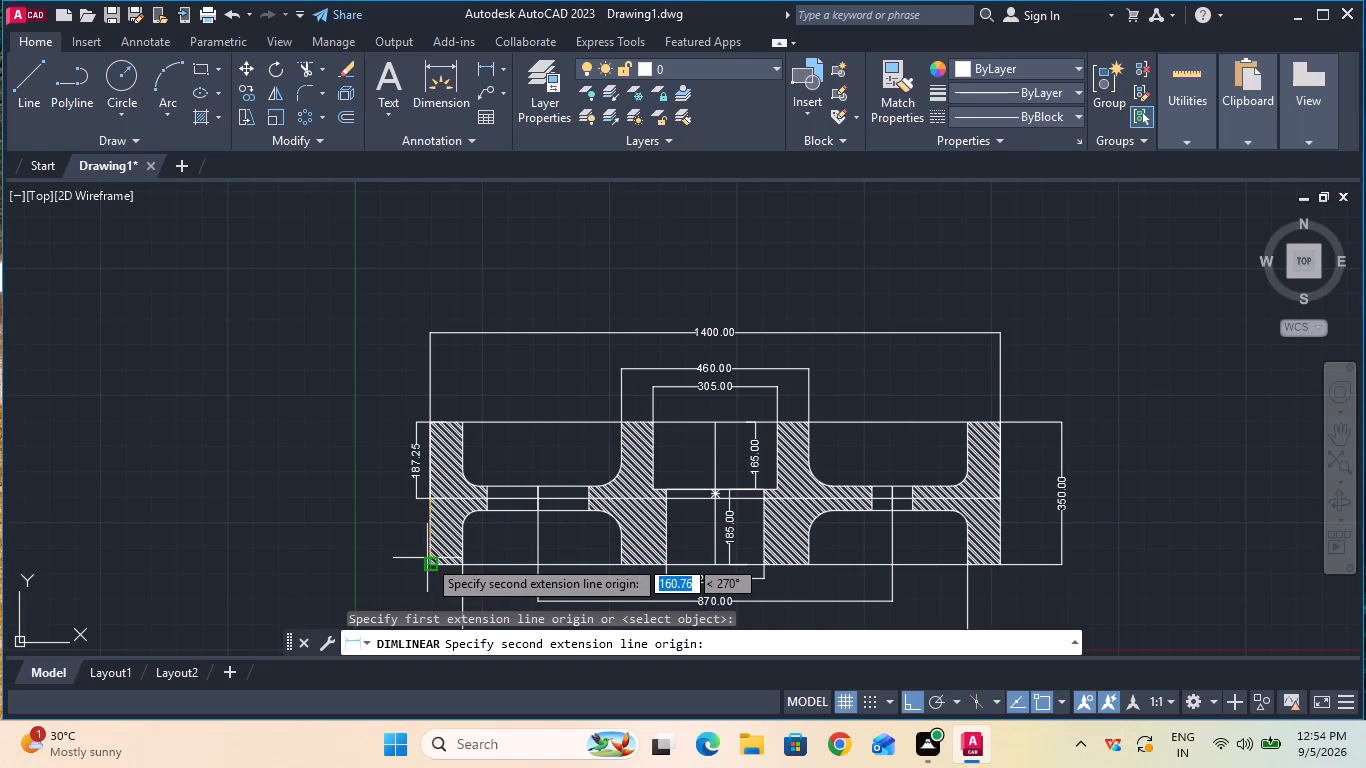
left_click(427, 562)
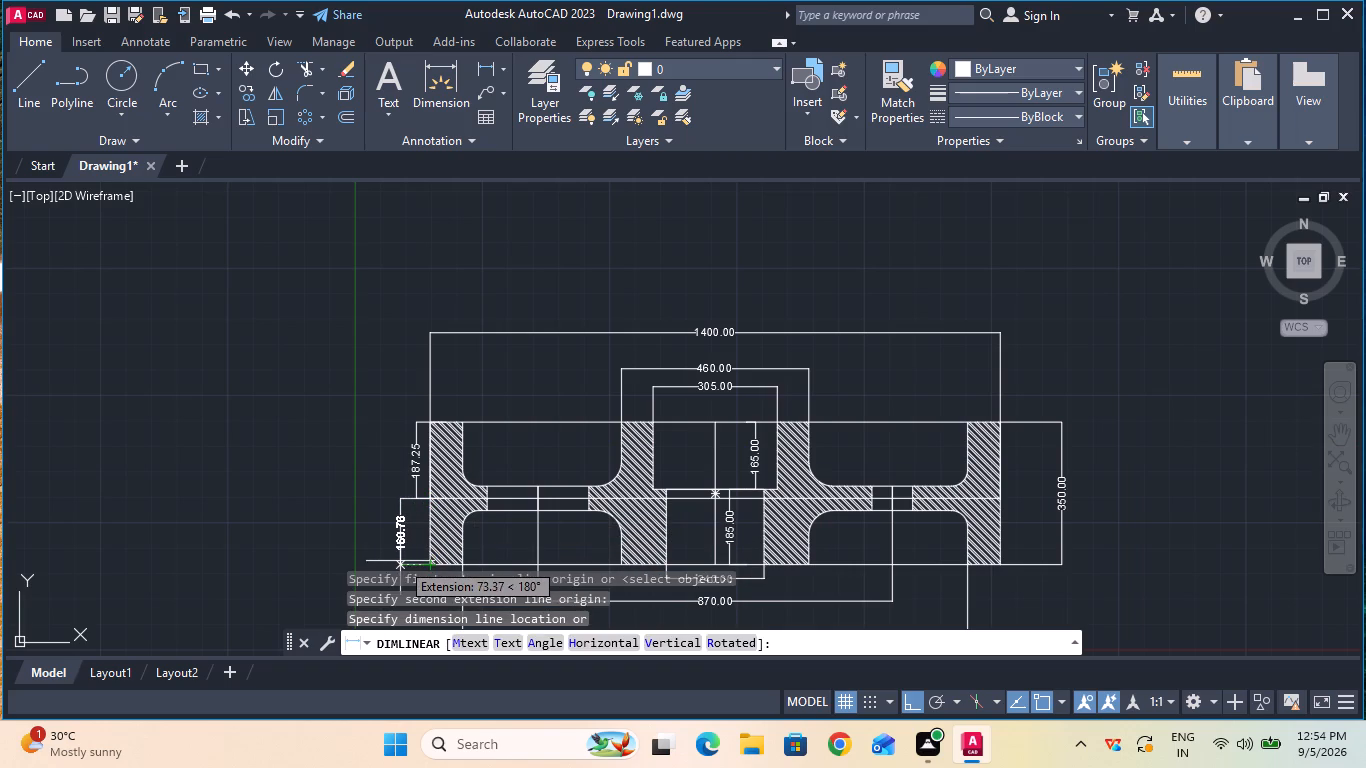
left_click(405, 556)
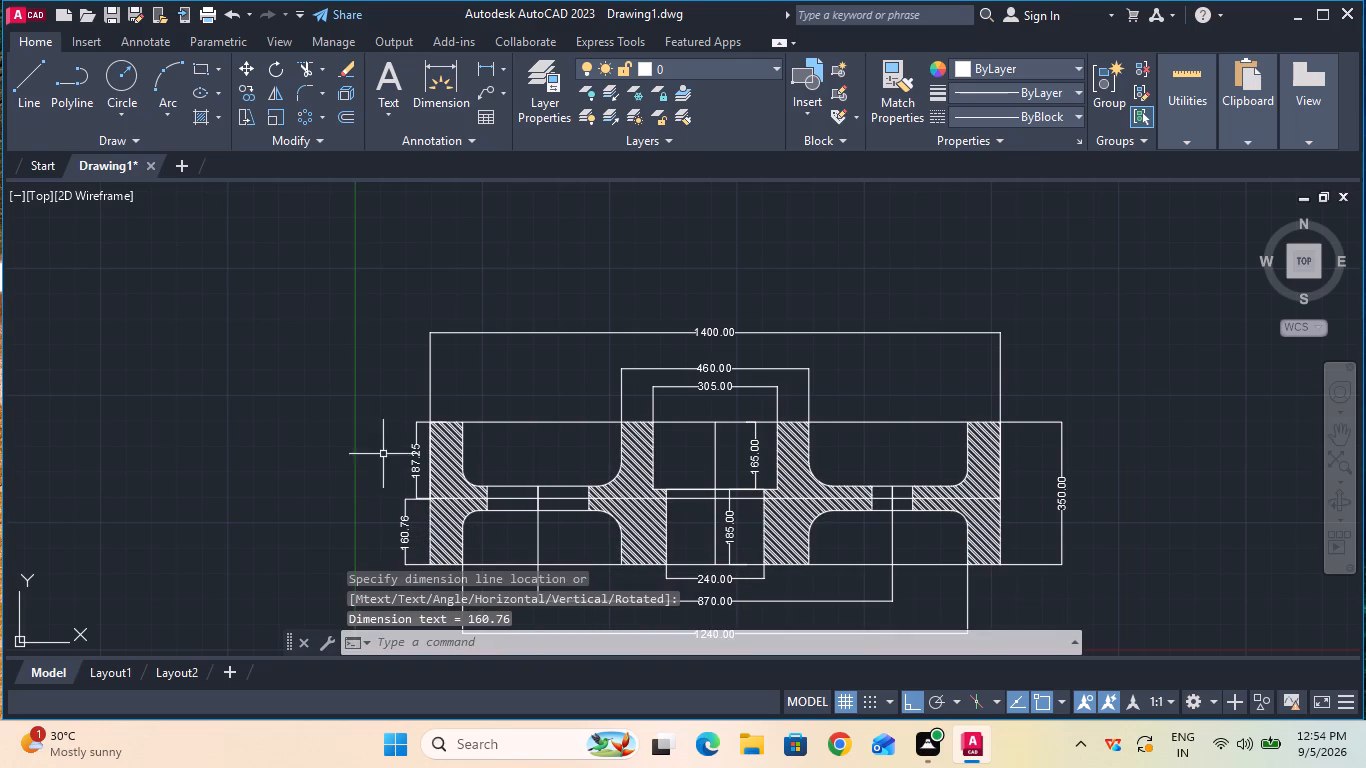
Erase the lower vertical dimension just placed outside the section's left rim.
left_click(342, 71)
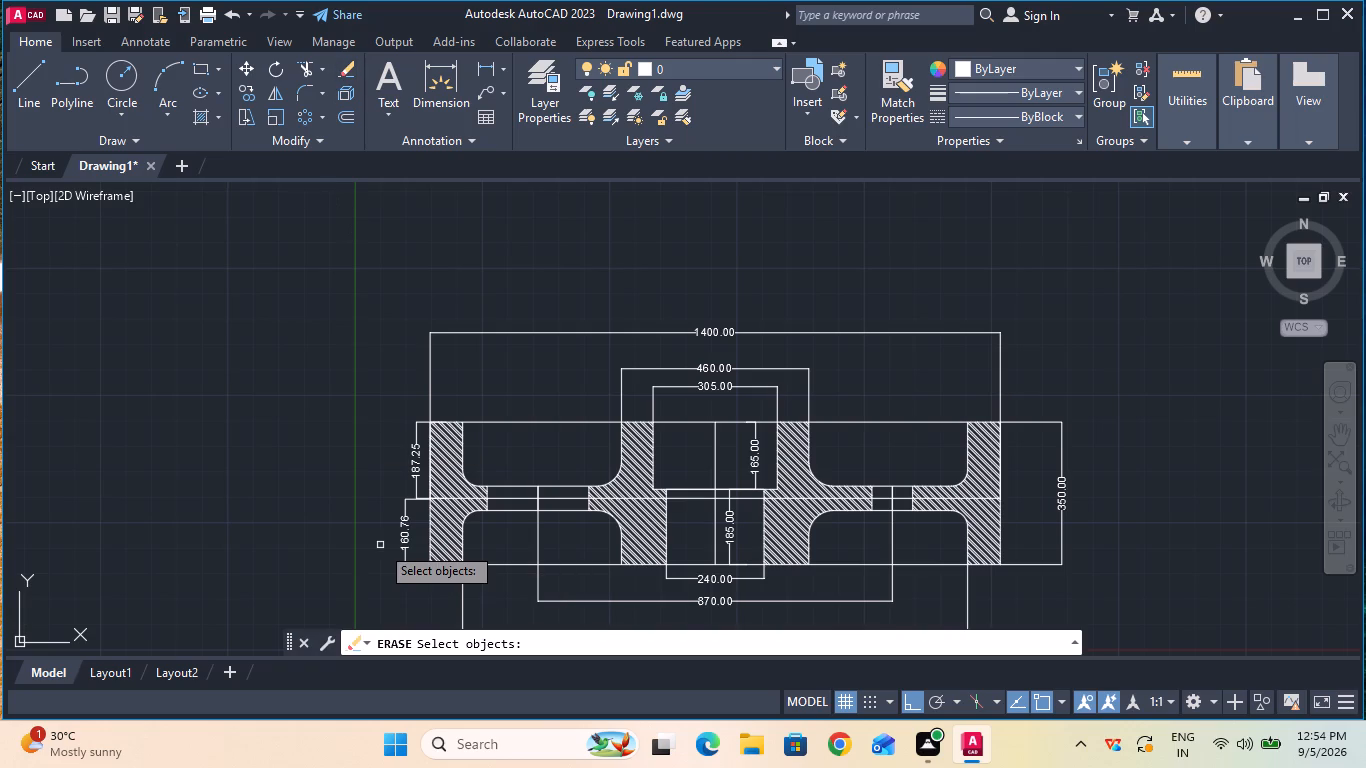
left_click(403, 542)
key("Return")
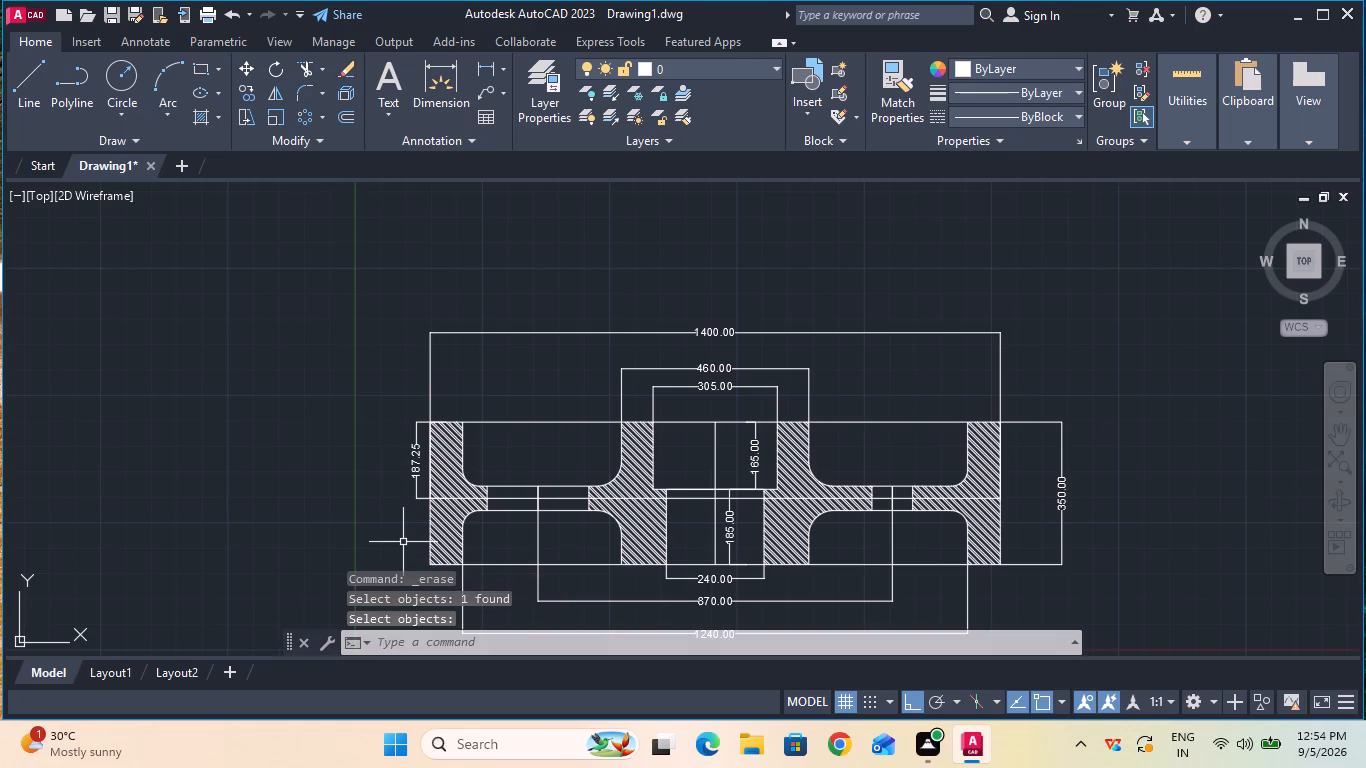
Add a vertical linear dimension from the horizontal centreline to the section's bottom edge, aligned below the upper dimension outside the left rim.
scroll(403, 542, "up", 2, "ctrl")
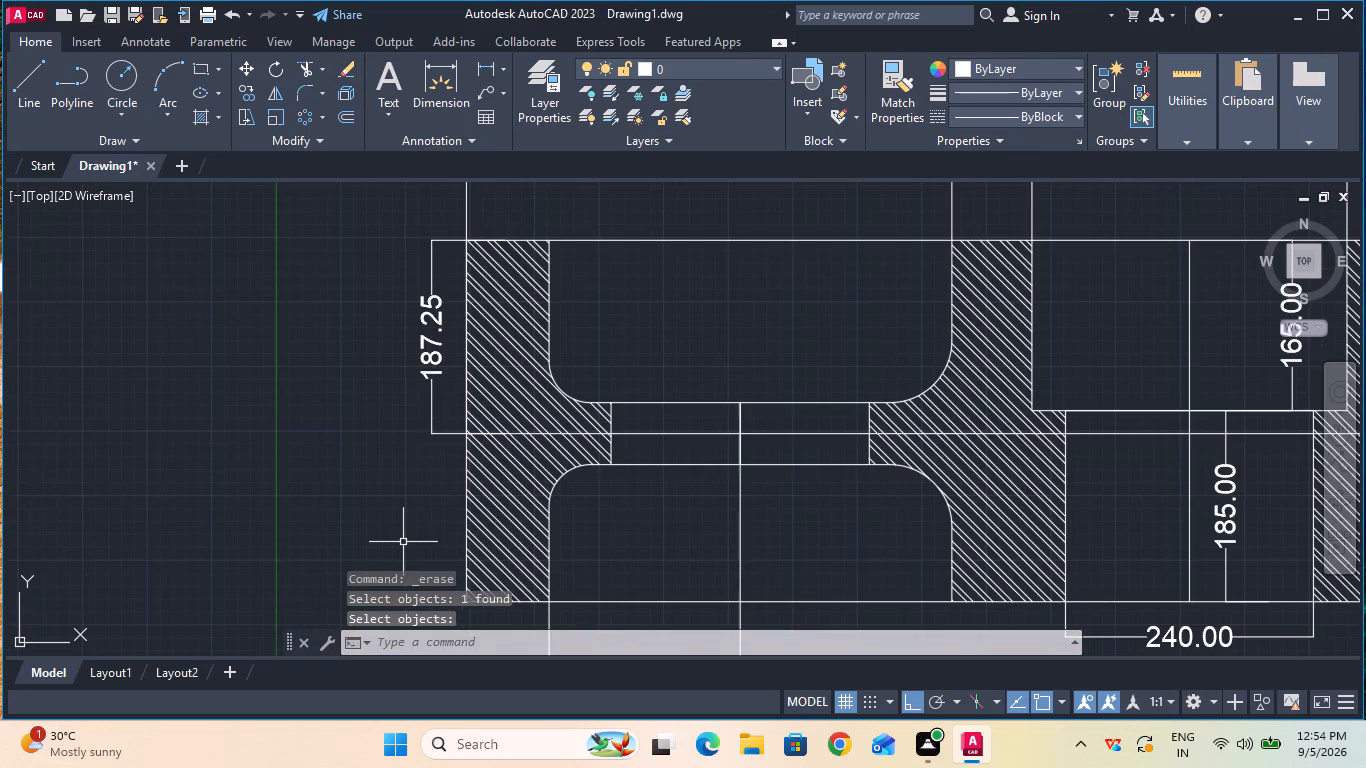
left_click(482, 62)
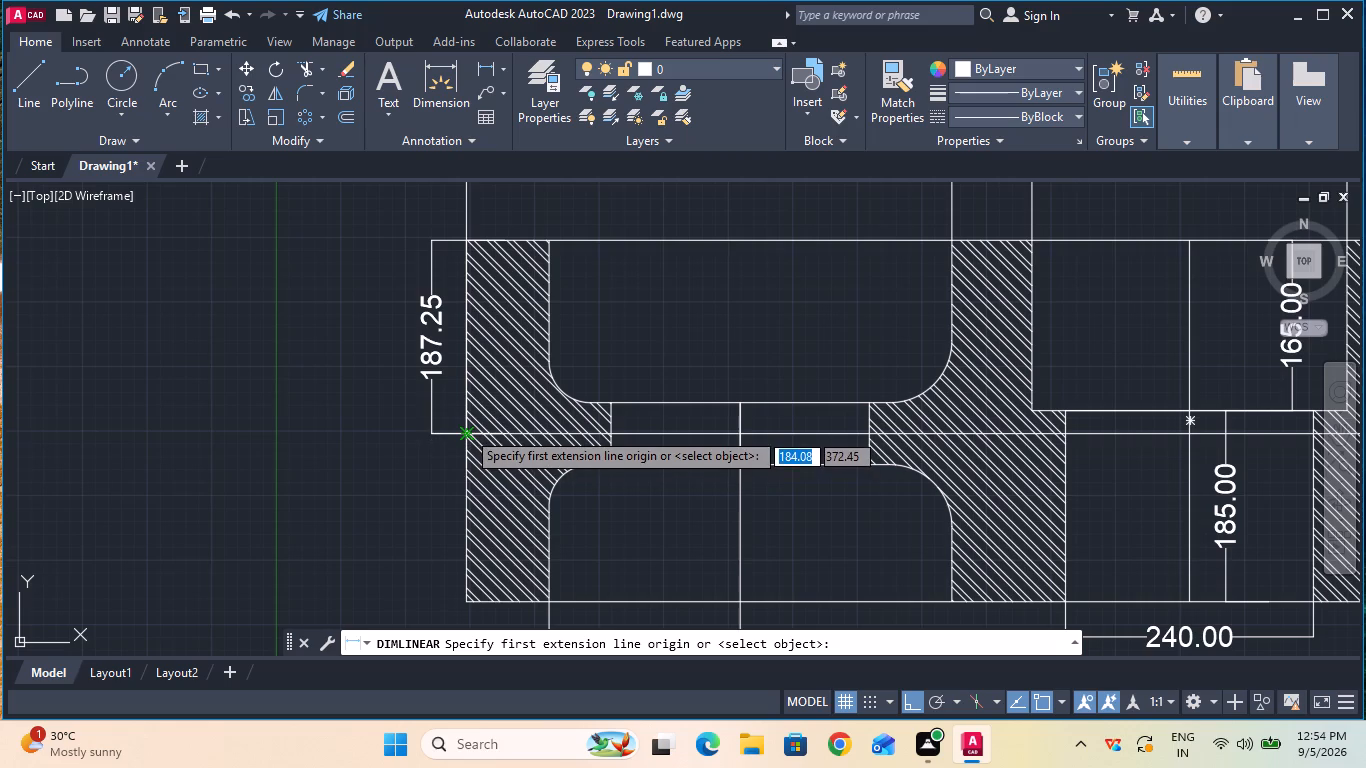
left_click(645, 434)
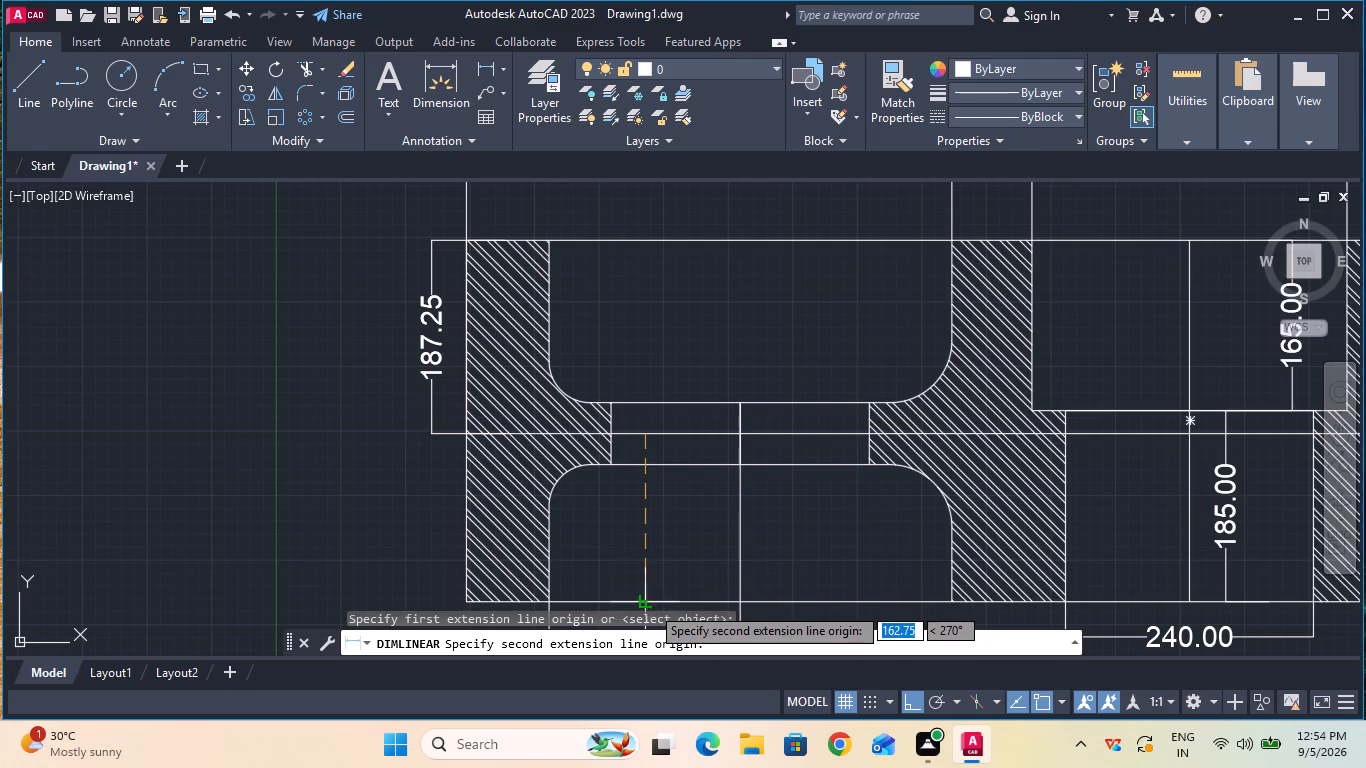
left_click(651, 604)
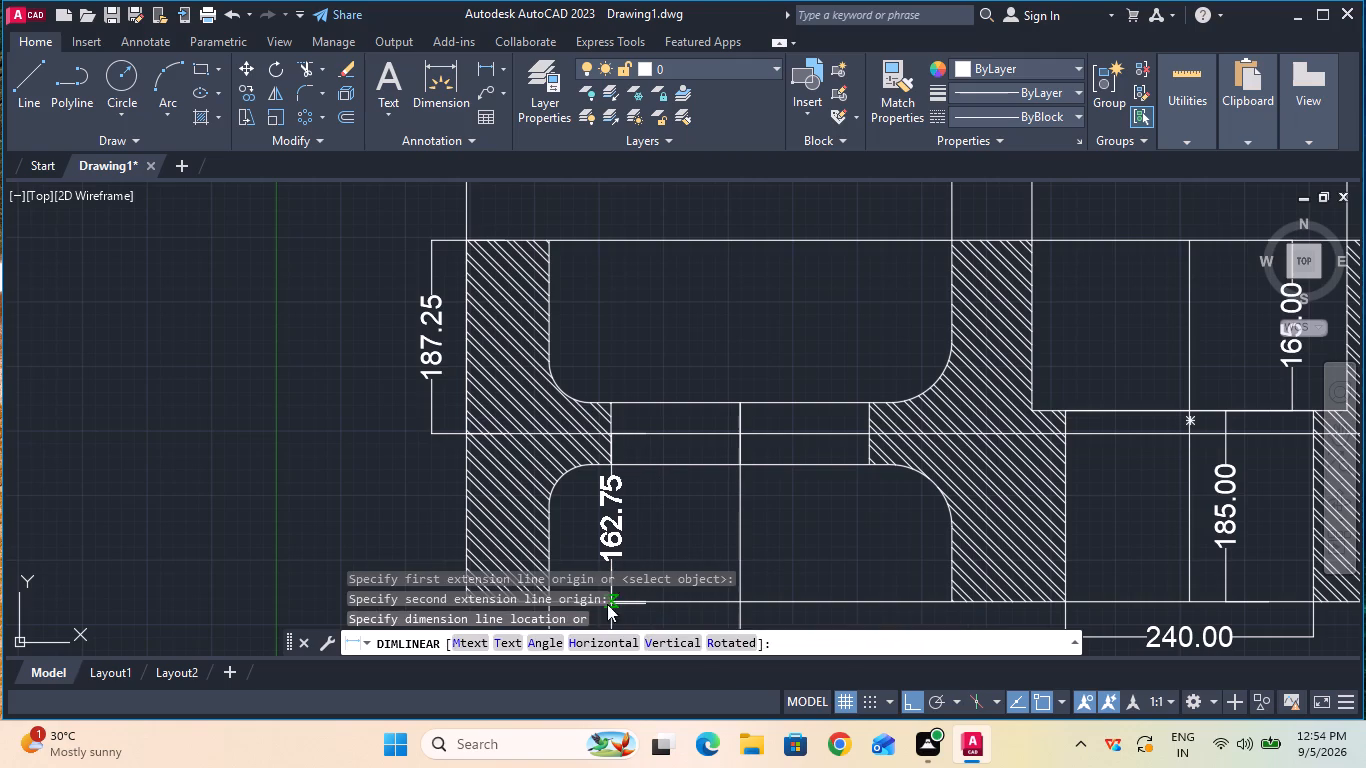
left_click(431, 552)
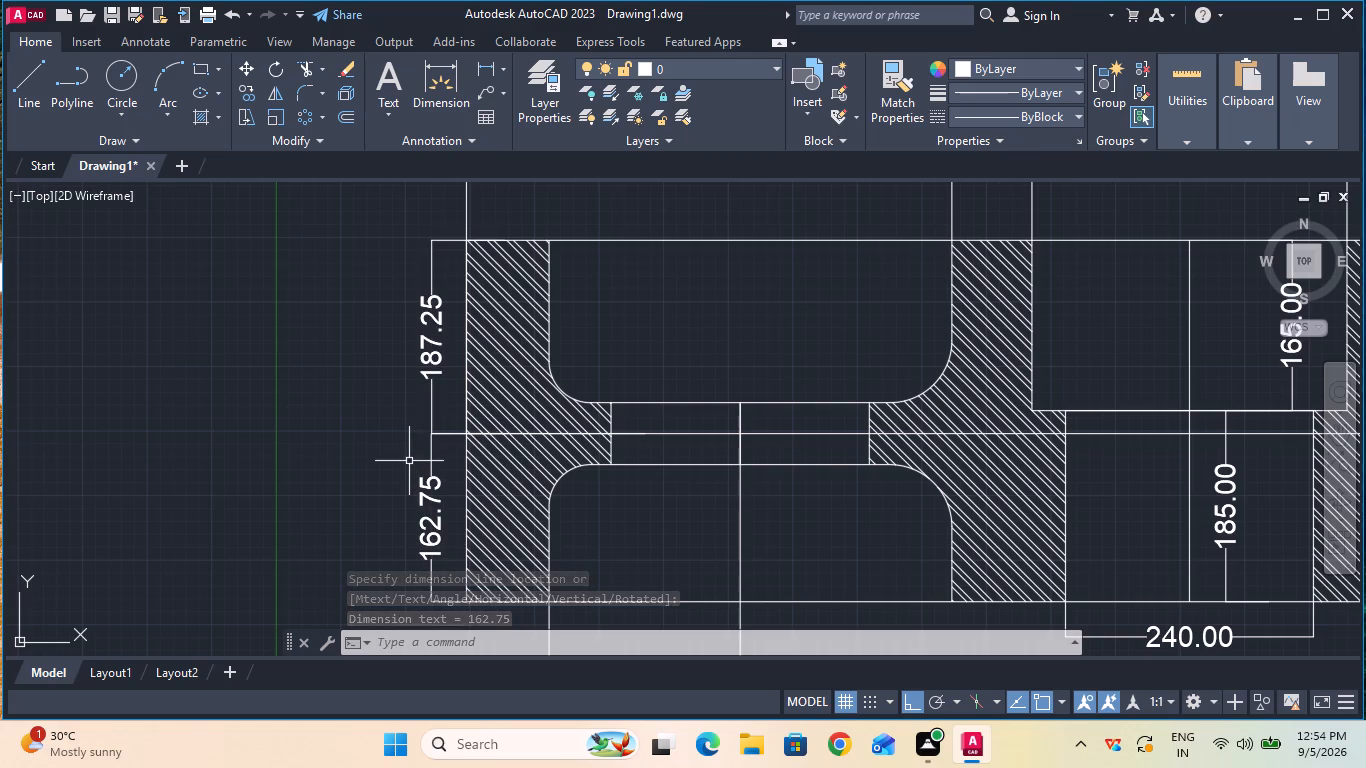
scroll(706, 479, "down", 1, "ctrl")
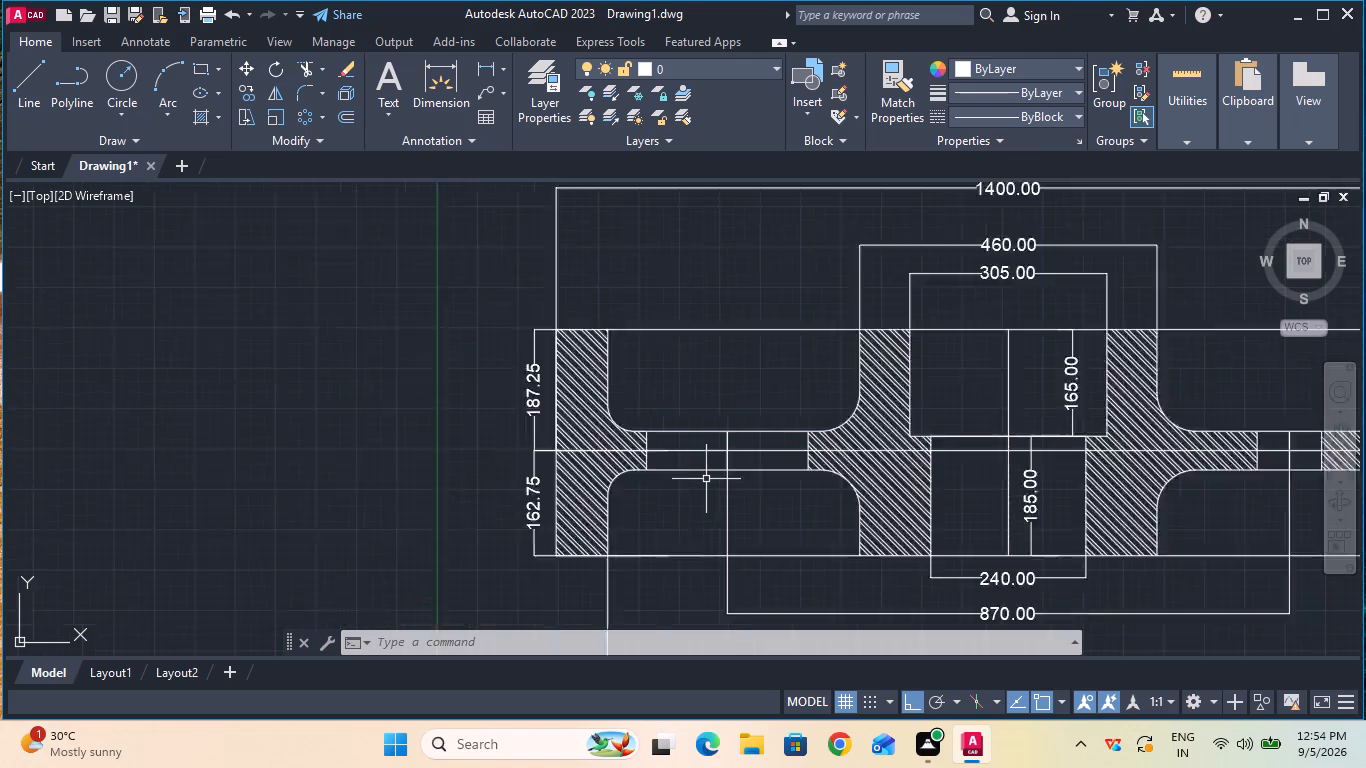
scroll(706, 479, "down", 1, "ctrl")
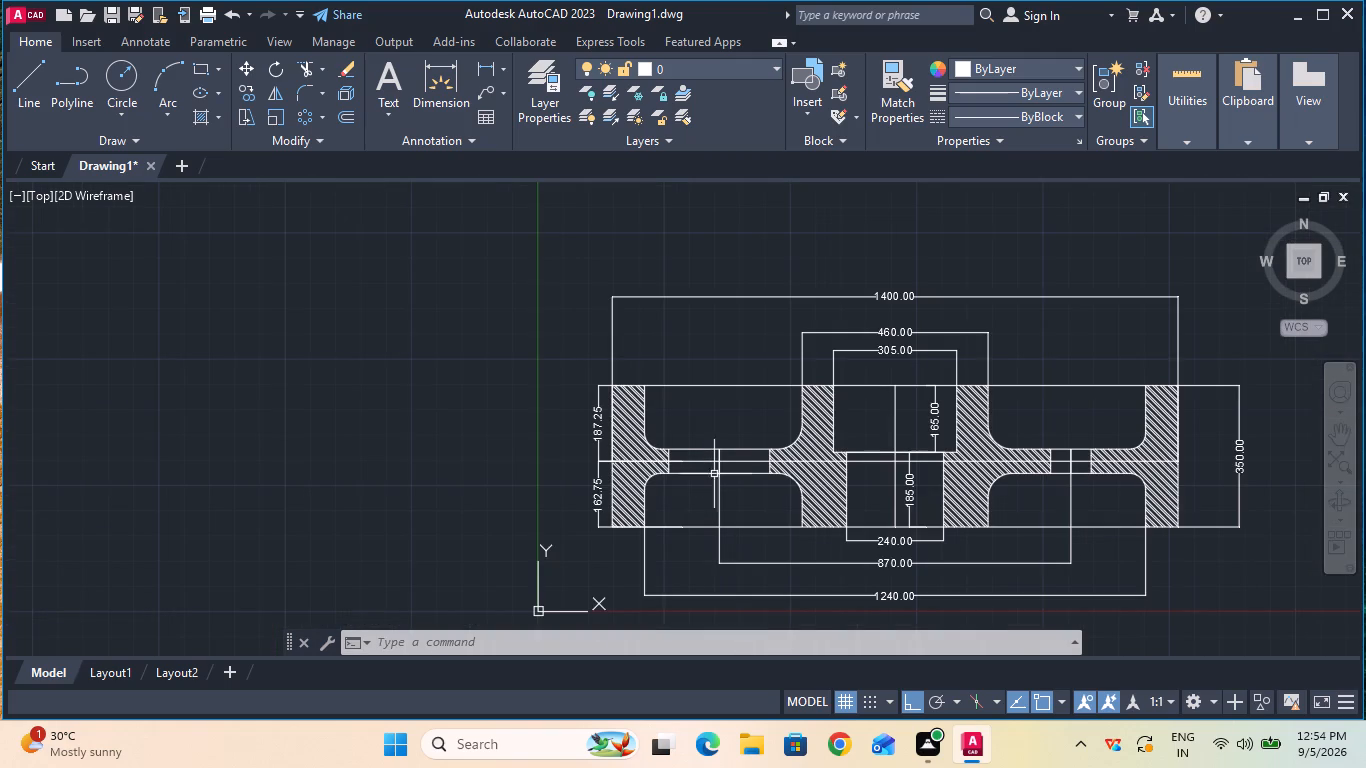
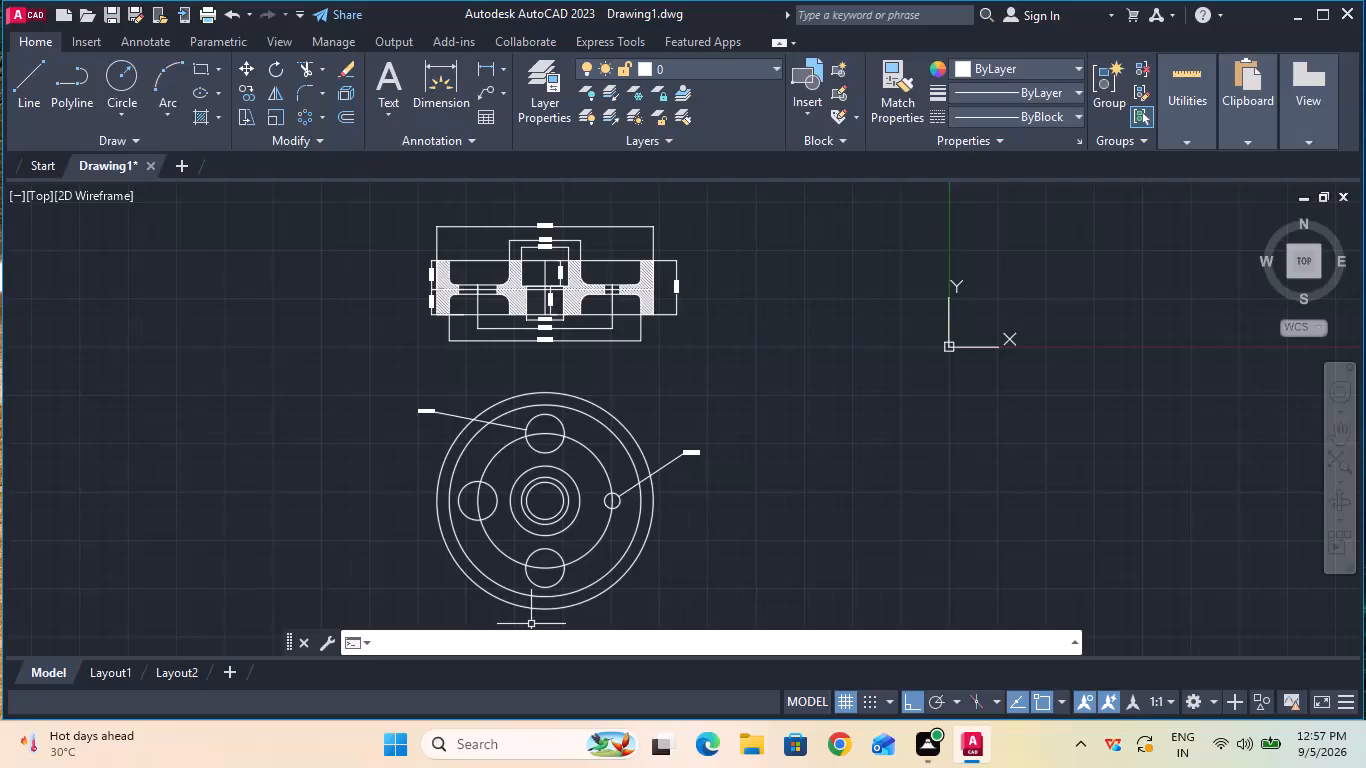
Turn off command log recording with LOGFILEOFF.
type("log")
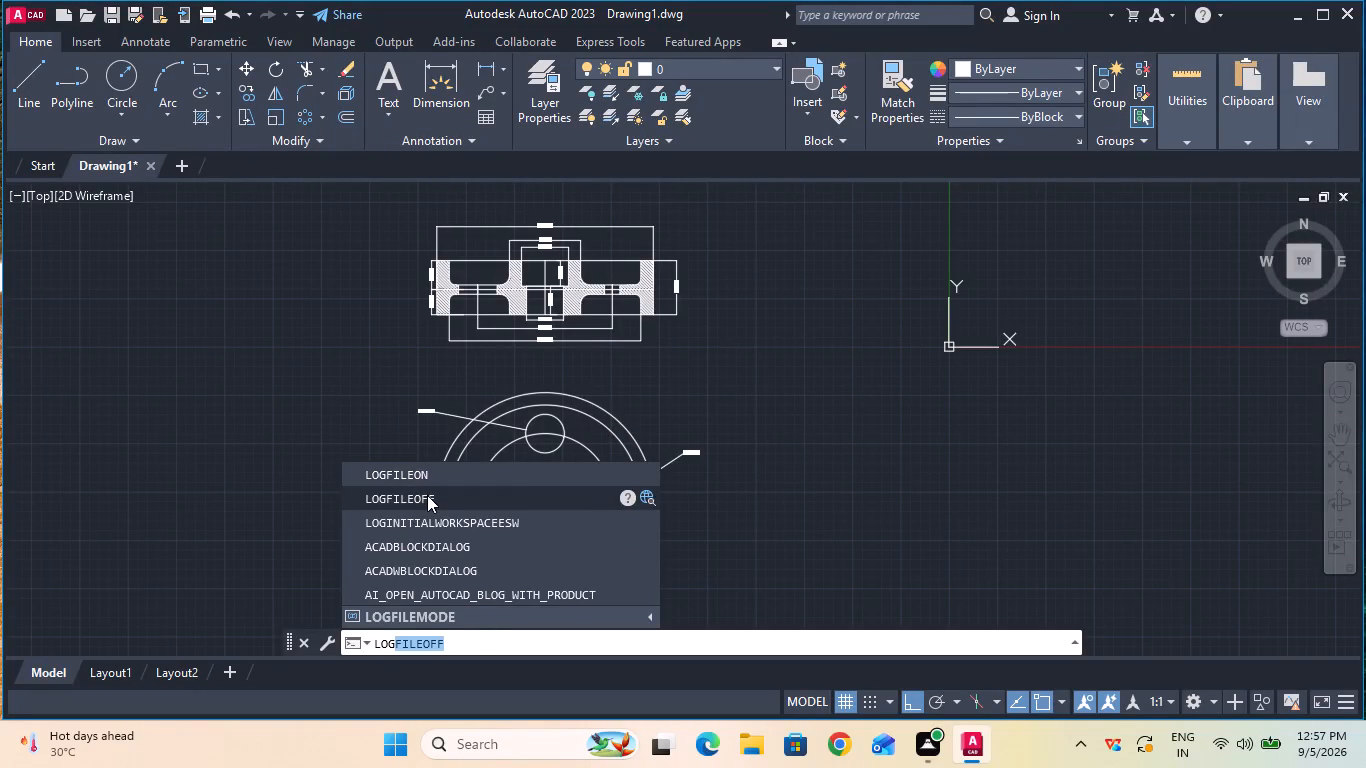
left_click(427, 495)
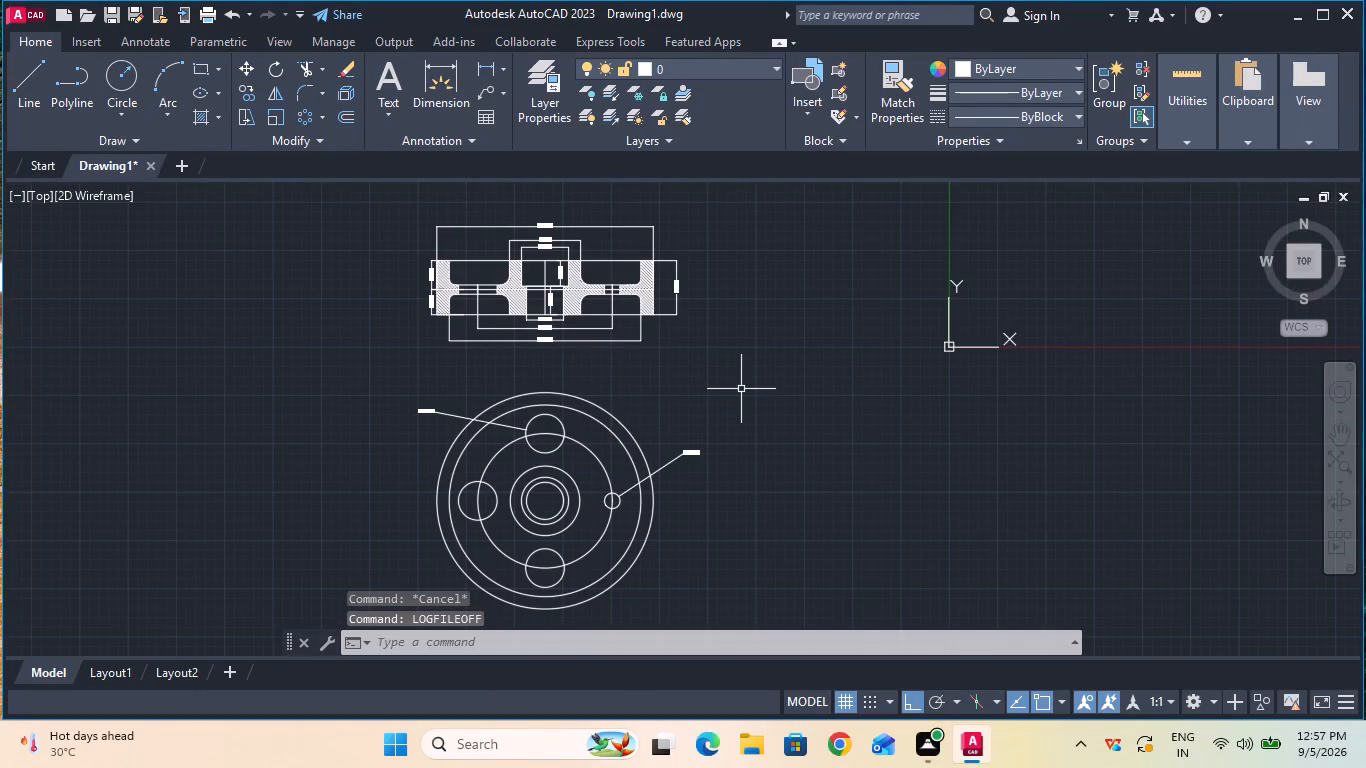
Save the drawing to the Desktop as "Flywheel pulley" in AutoCAD 2018 Drawing format.
key("ctrl+s")
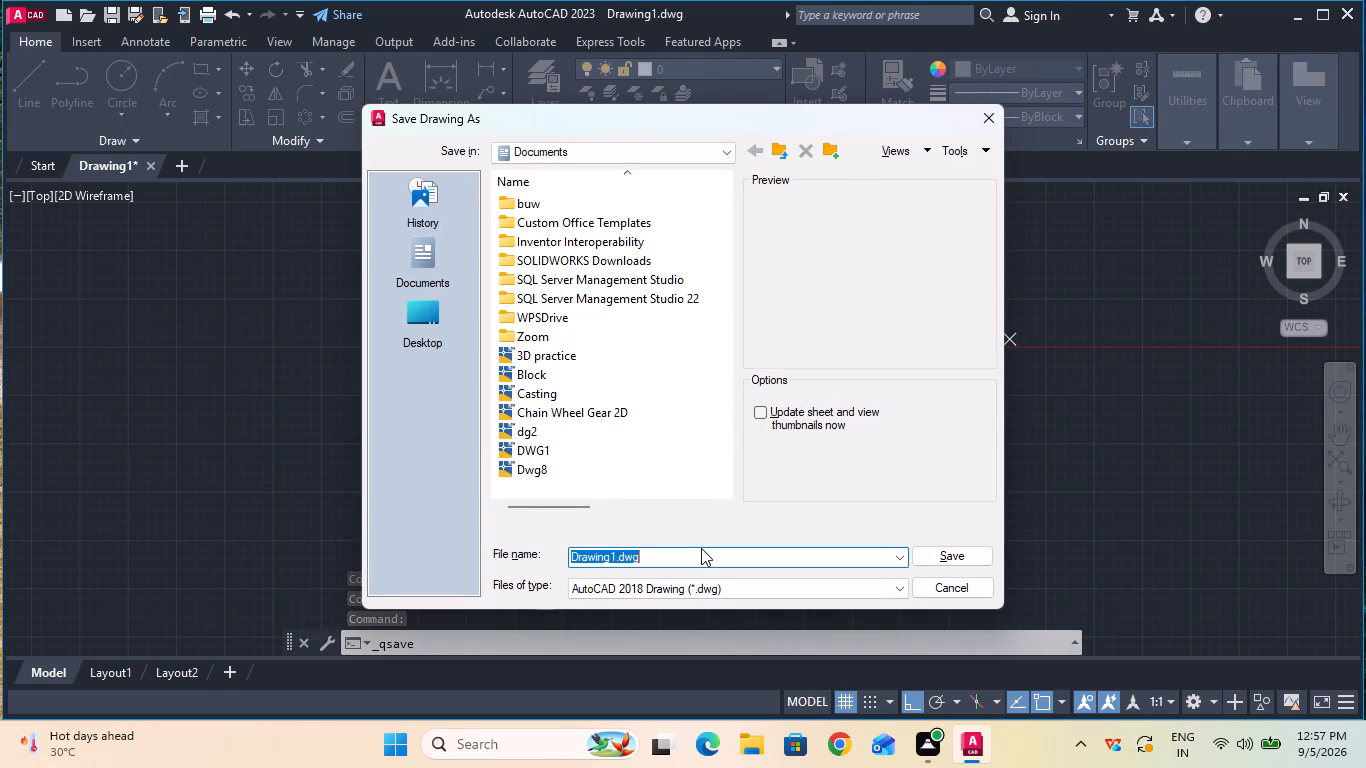
key("BackSpace")
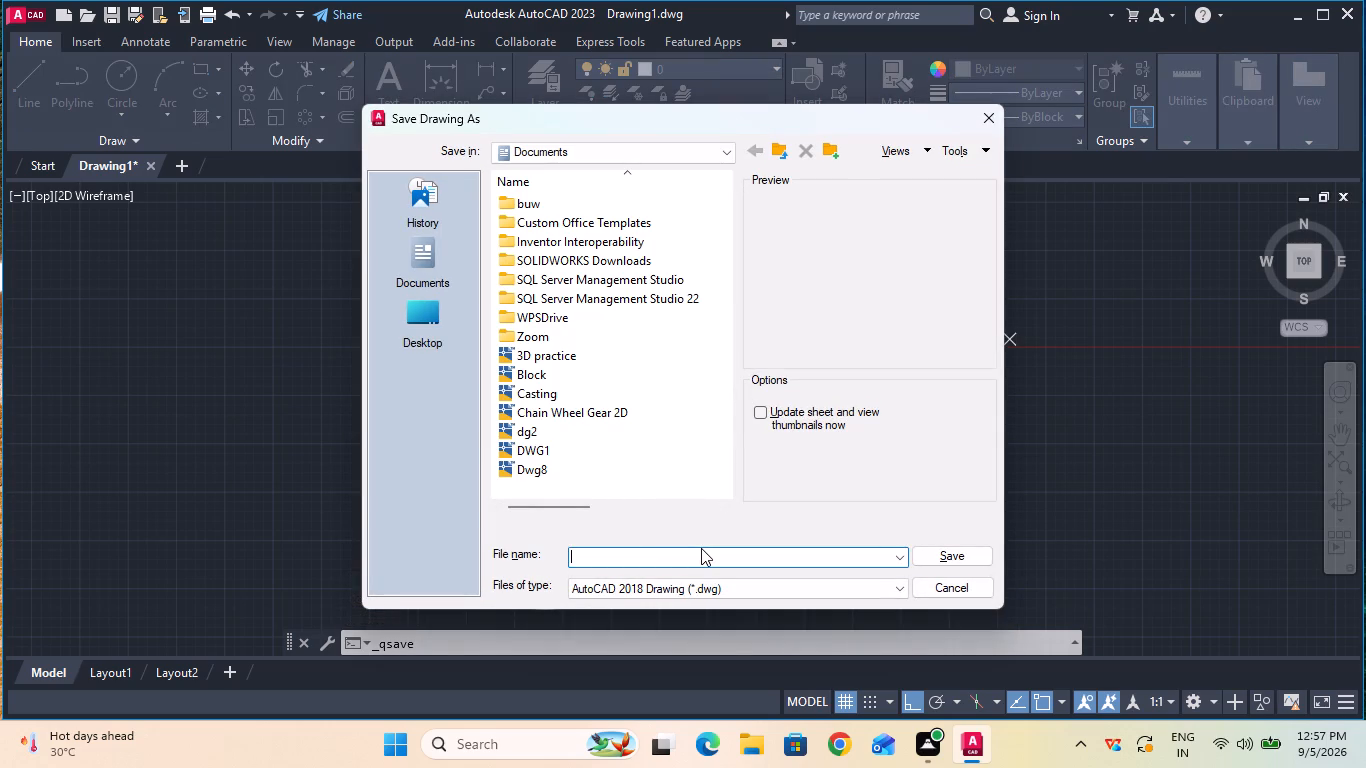
key("shift+f")
type("ly")
type("wheel")
key("space")
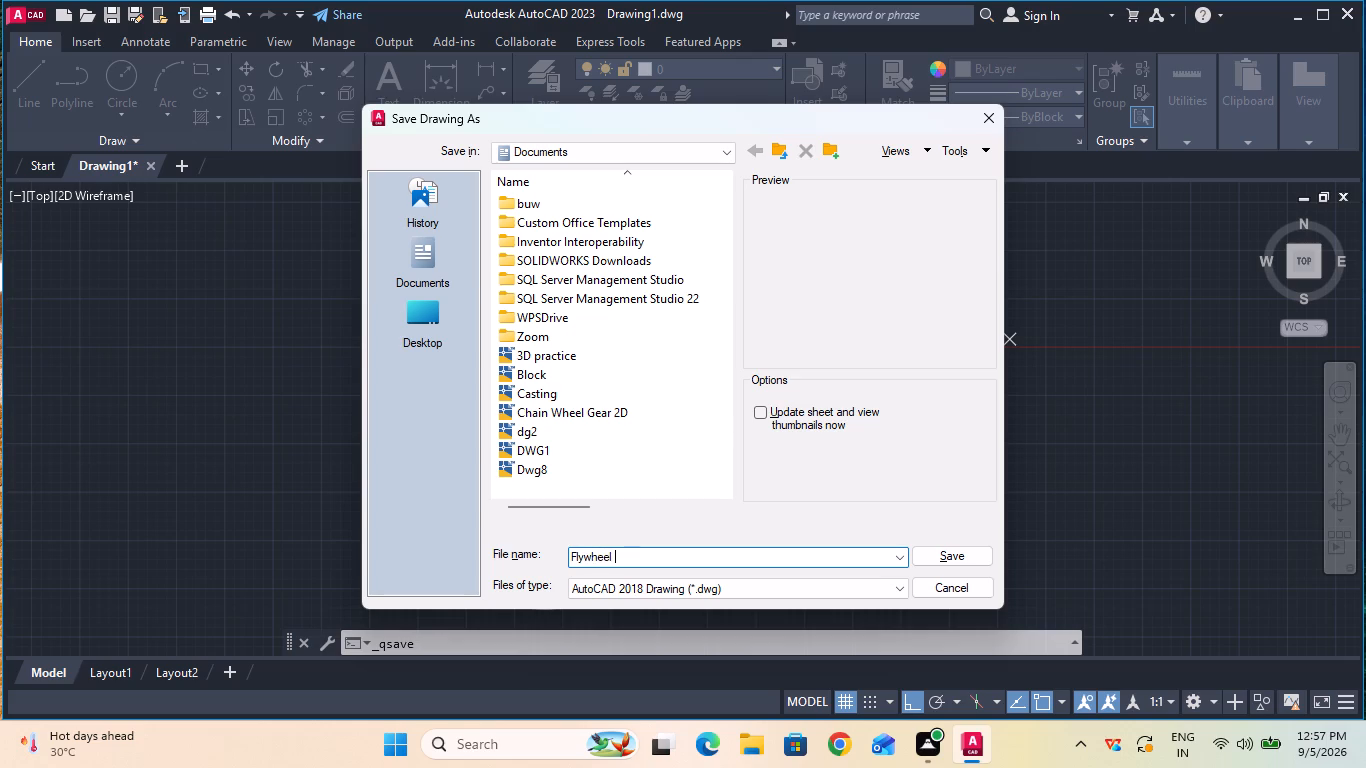
type("pully")
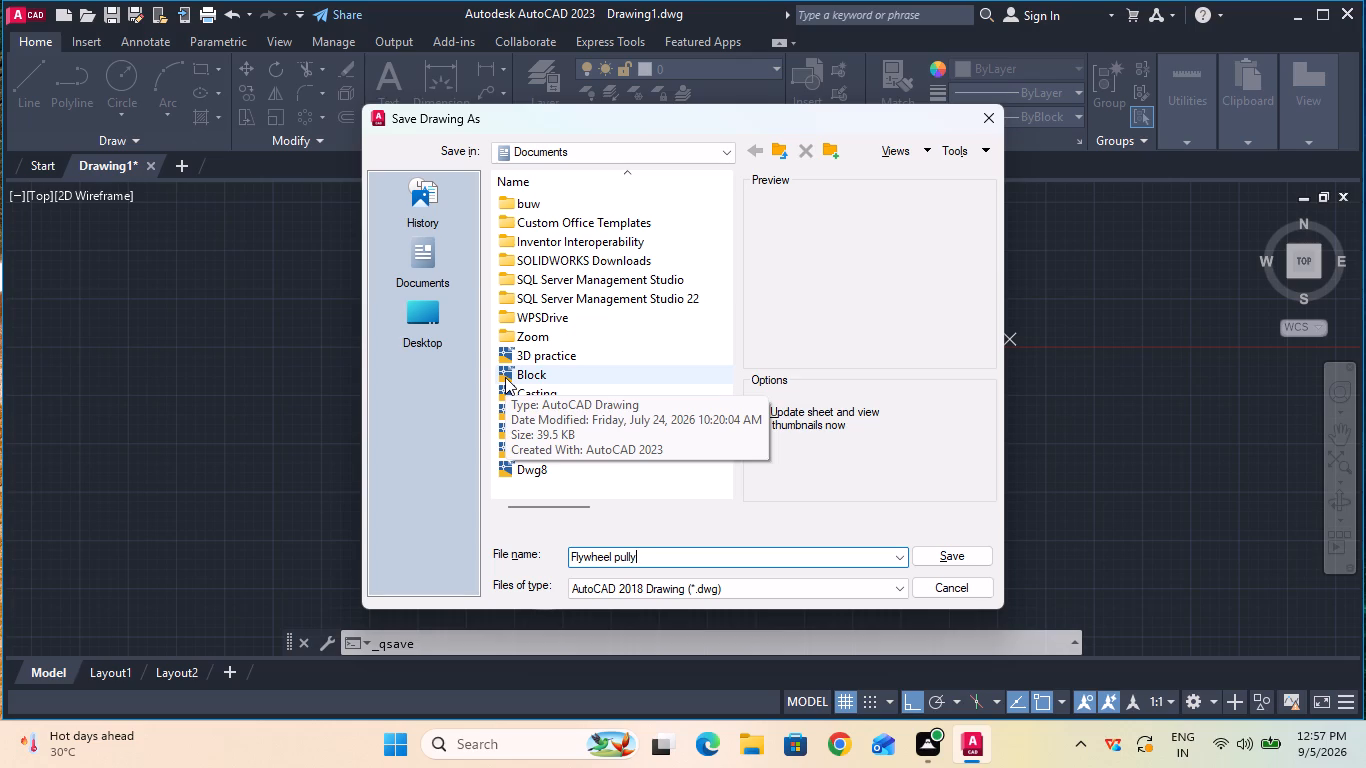
key("BackSpace")
type("ey")
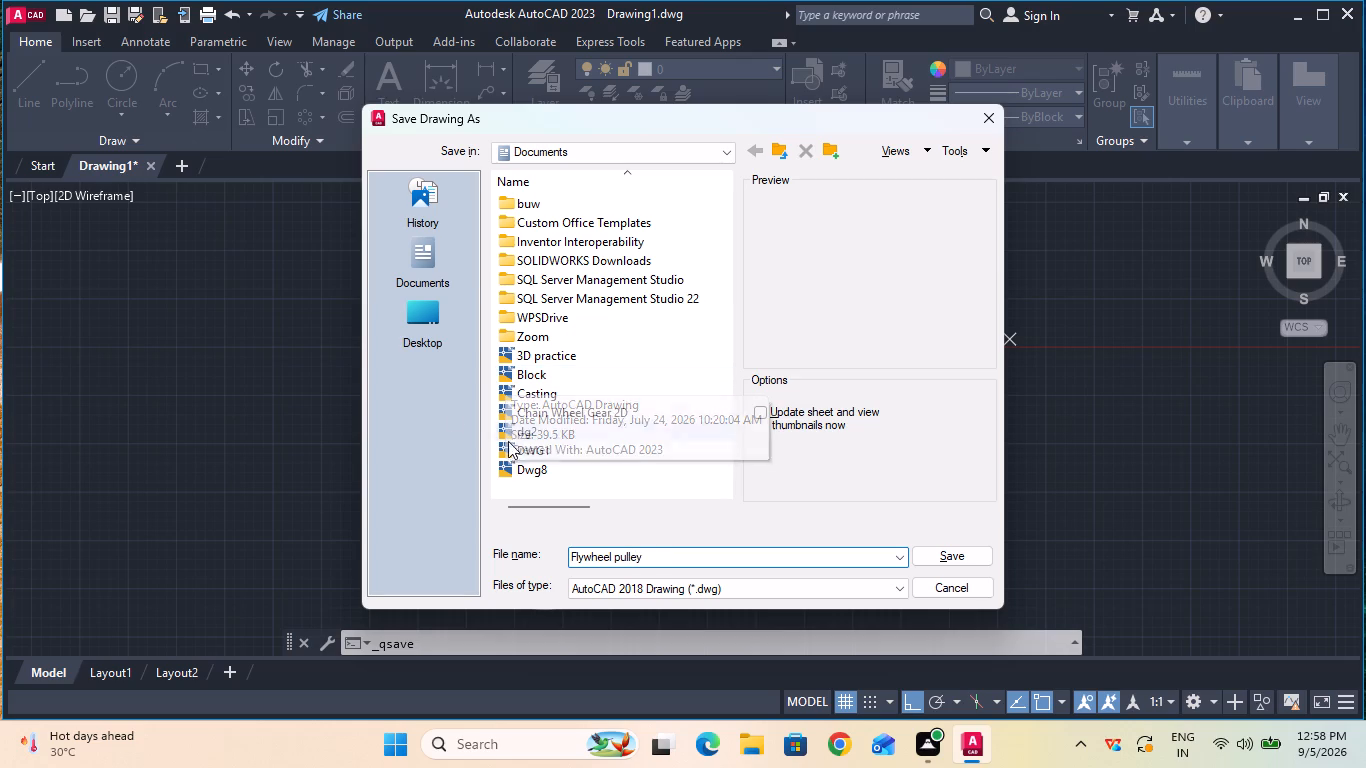
left_click(432, 335)
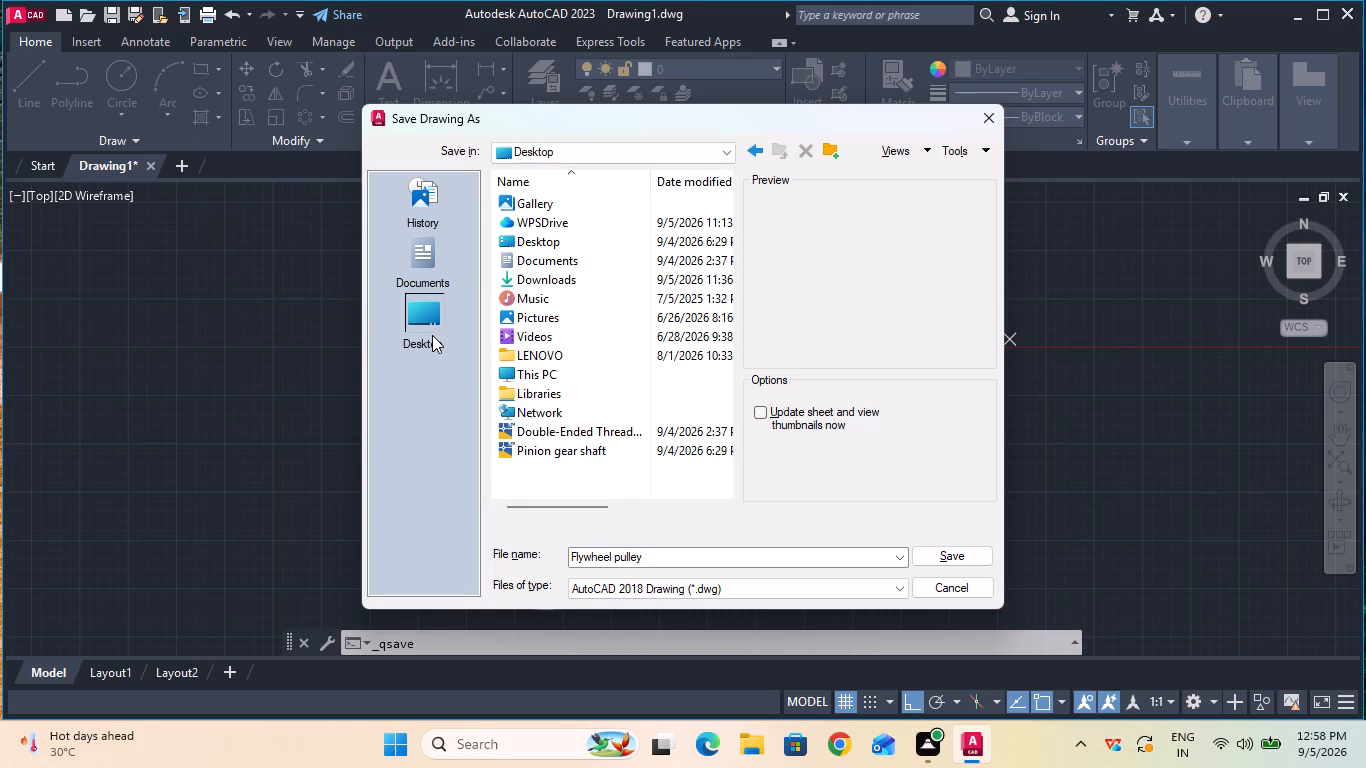
left_click(934, 562)
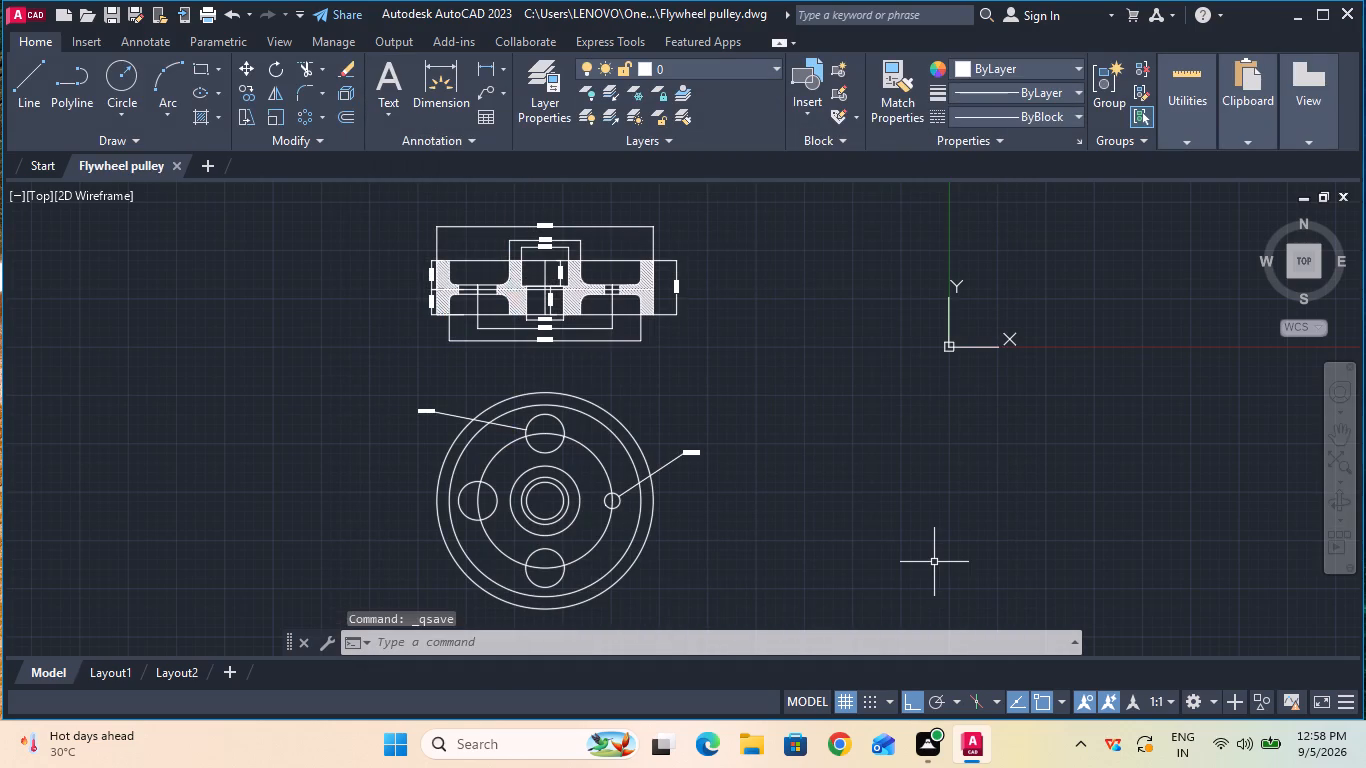
Set up a centred plot on ISO A4 (297 x 210 mm) paper, with a window area enclosing the section and circular views.
key("p")
type("lot")
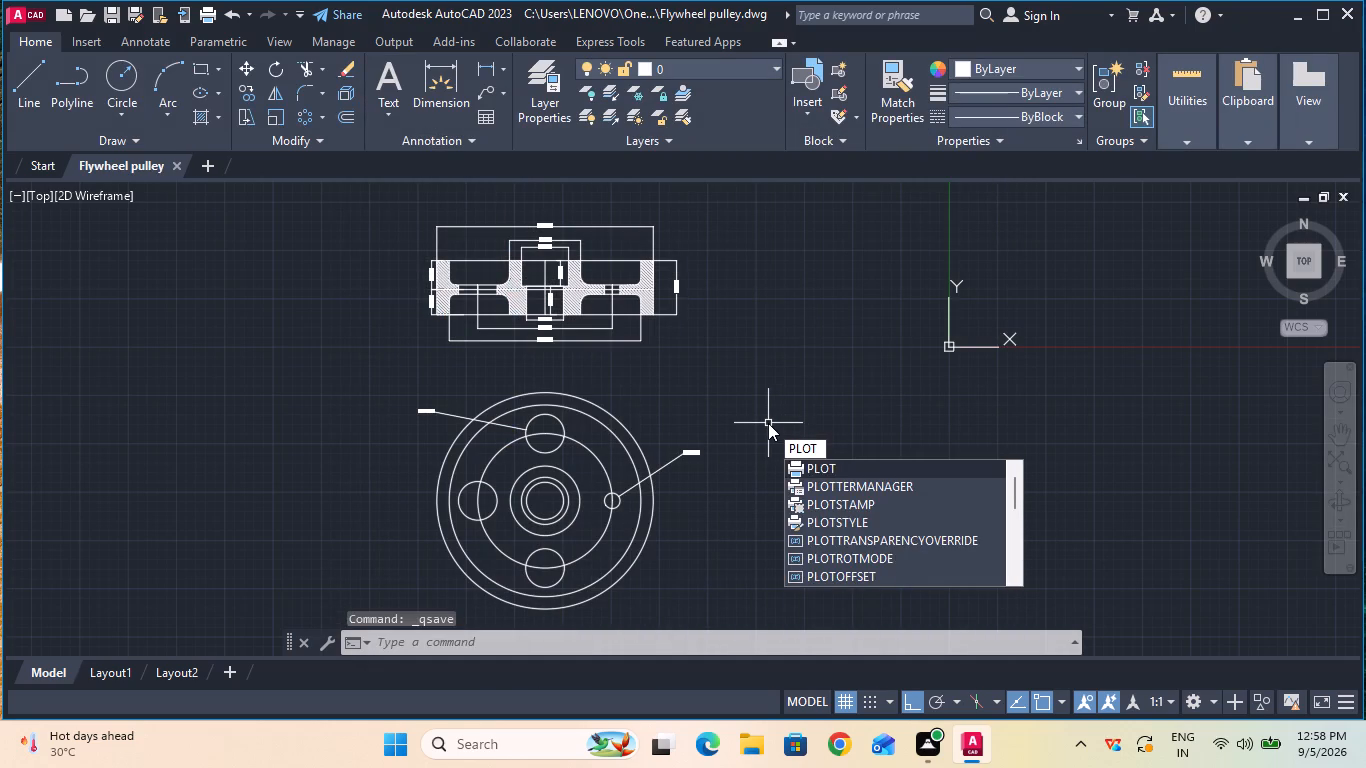
key("Return")
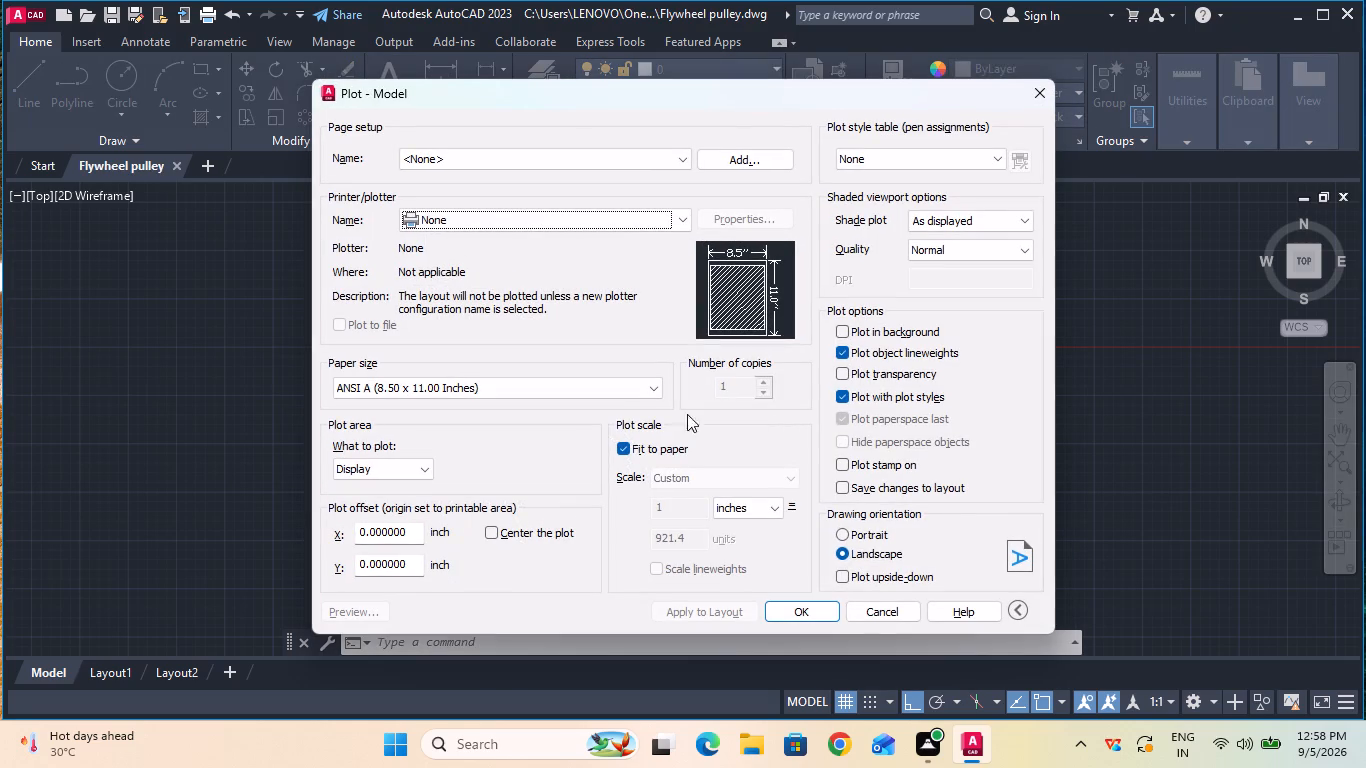
left_click(587, 393)
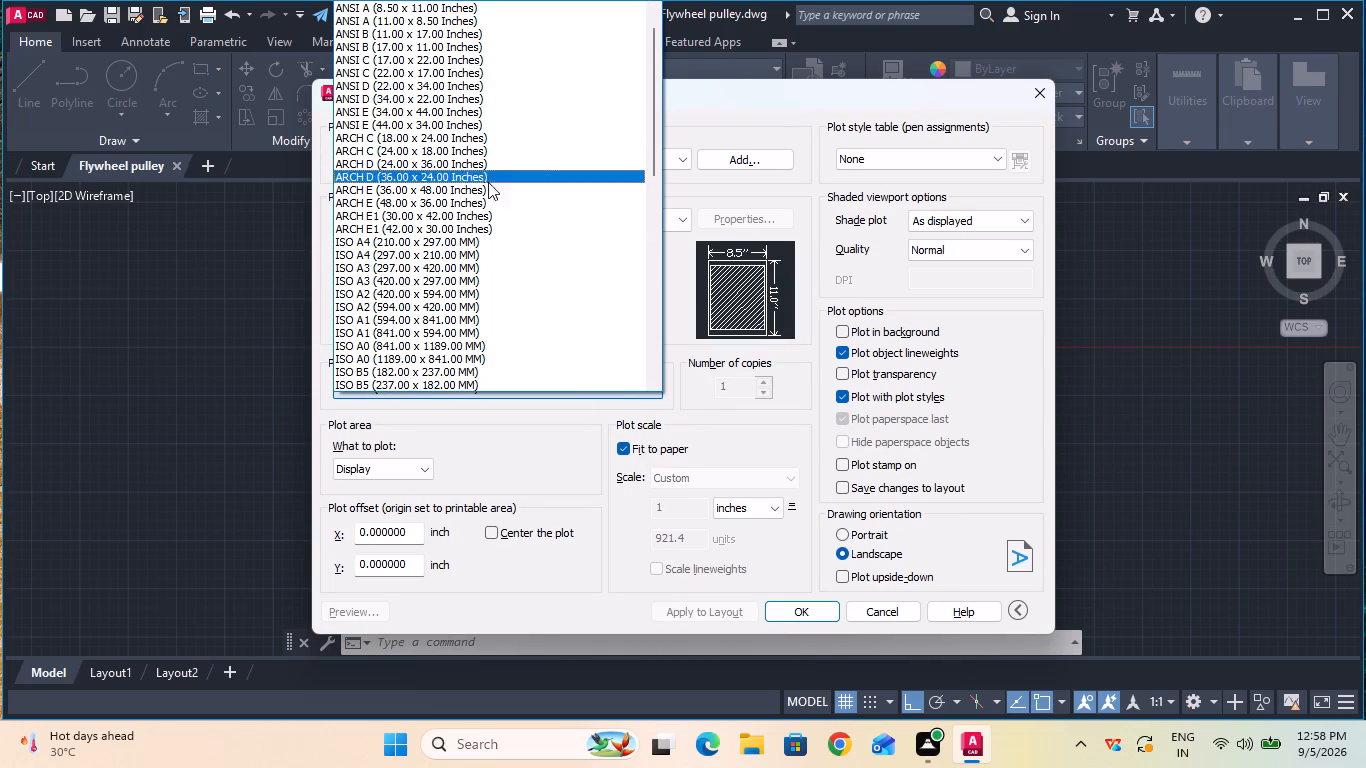
left_click(467, 250)
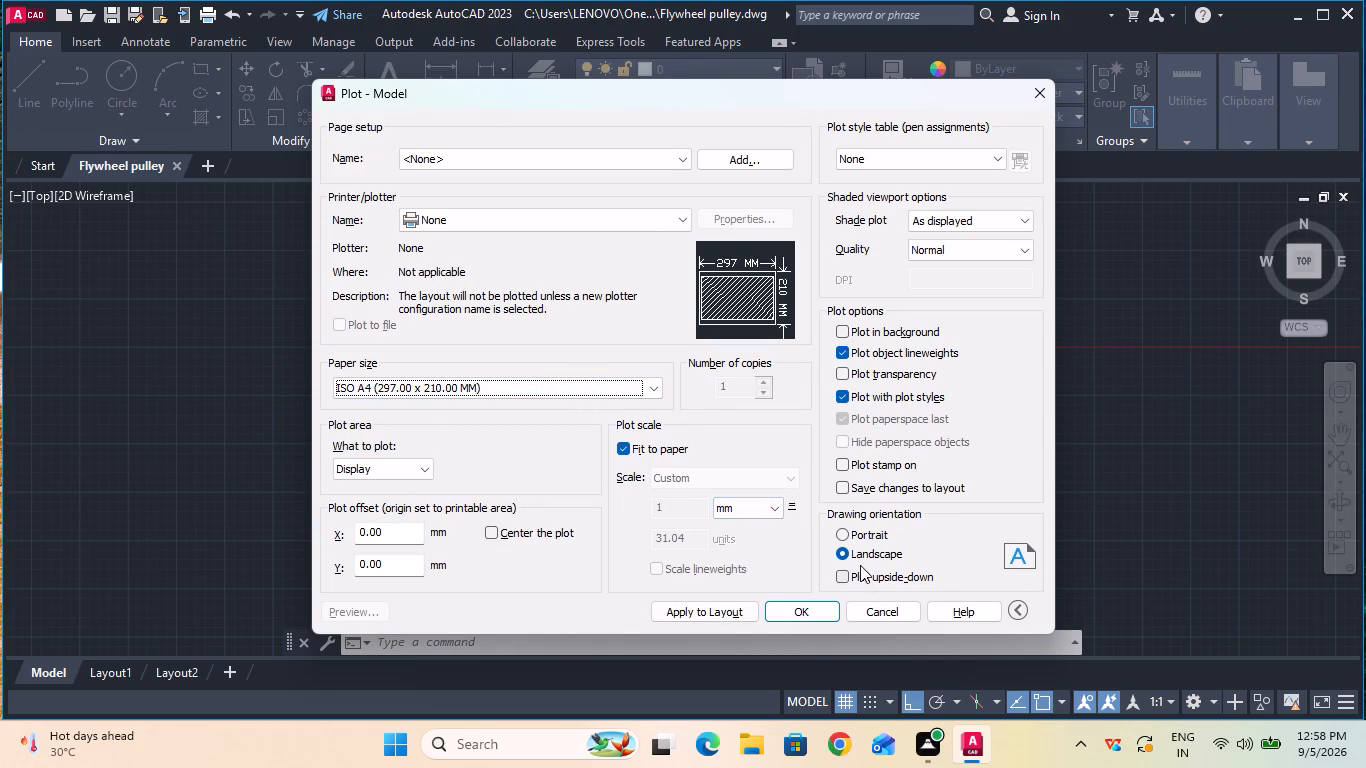
left_click(493, 534)
left_click(418, 469)
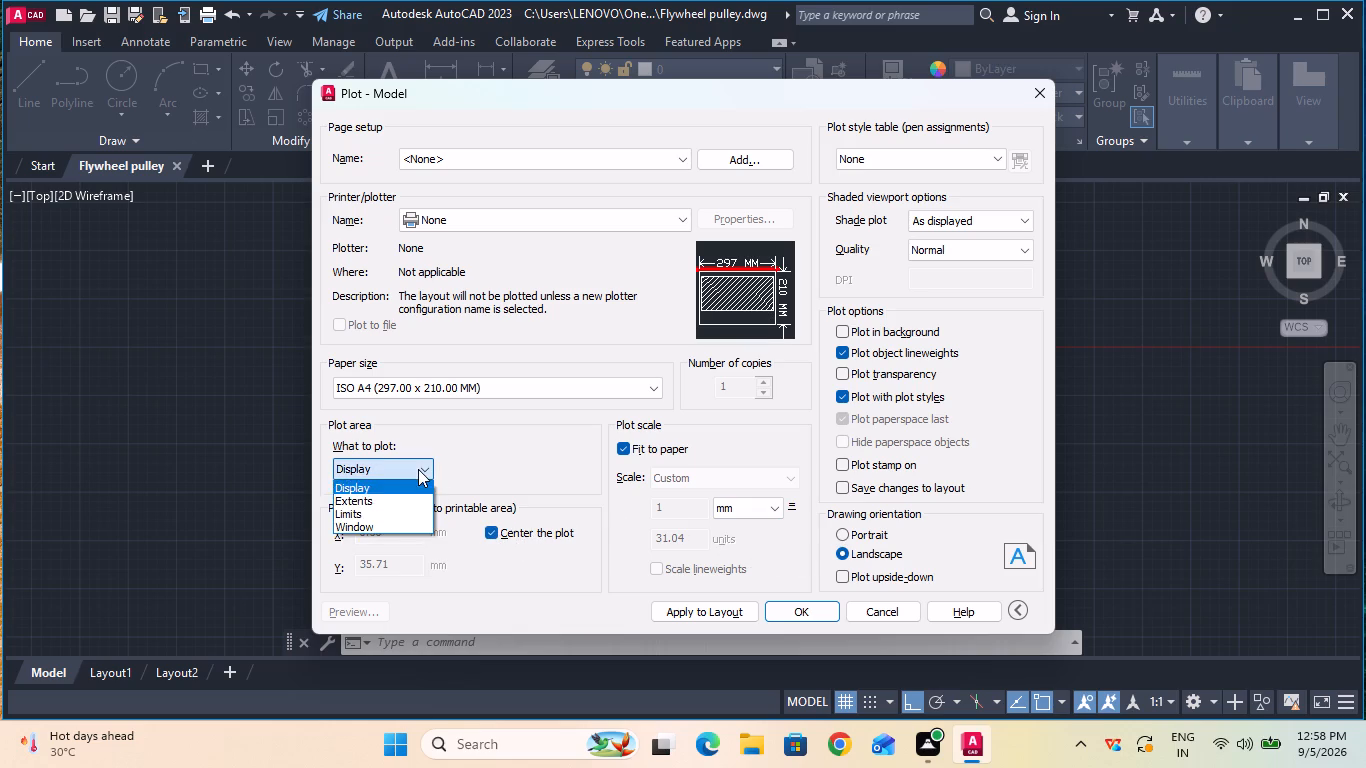
left_click(413, 523)
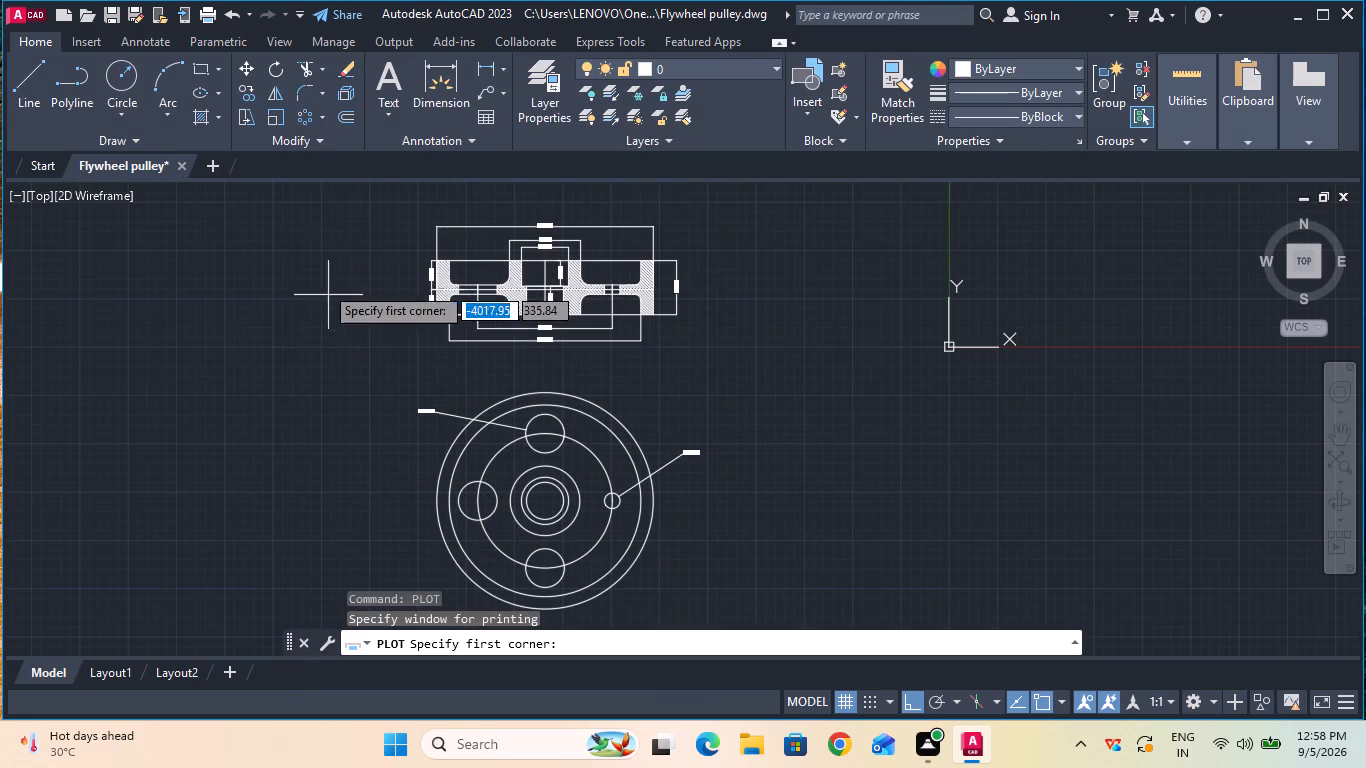
left_click(356, 212)
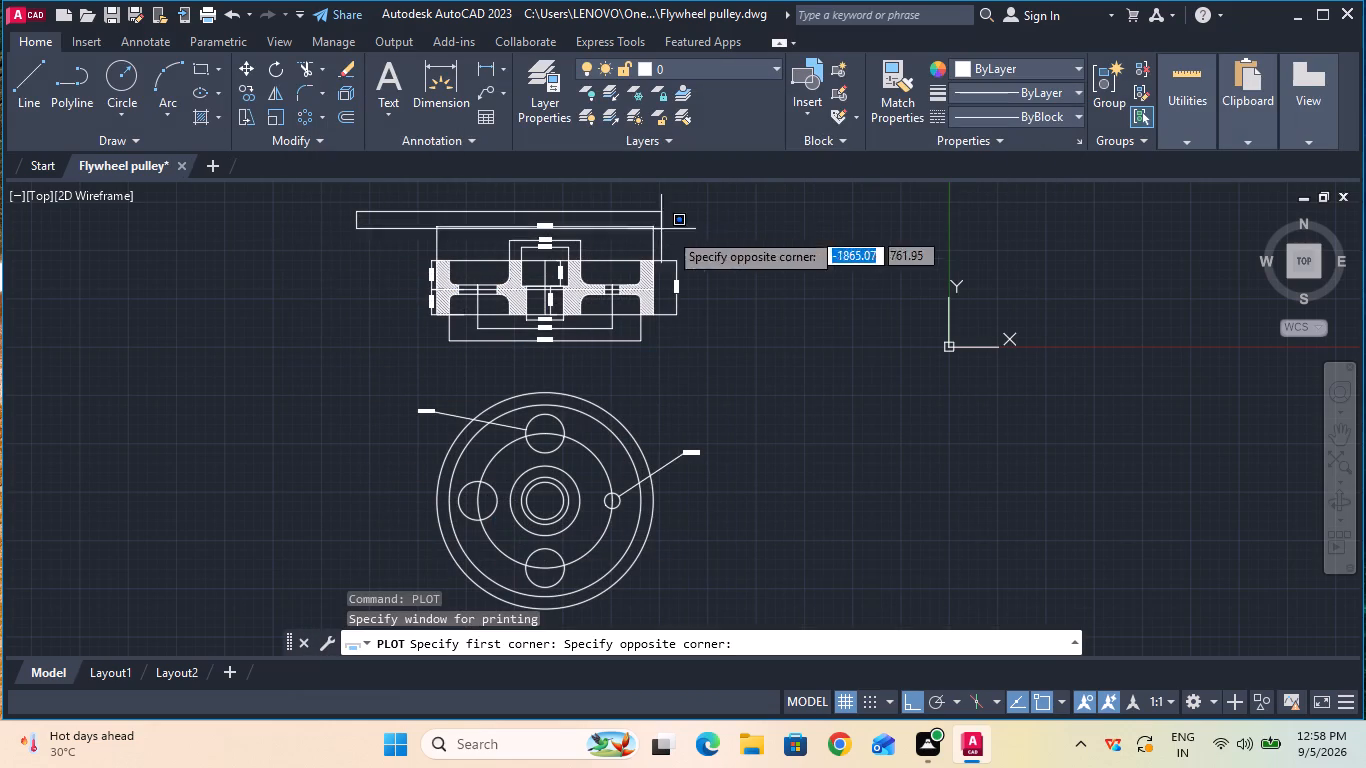
left_click(732, 621)
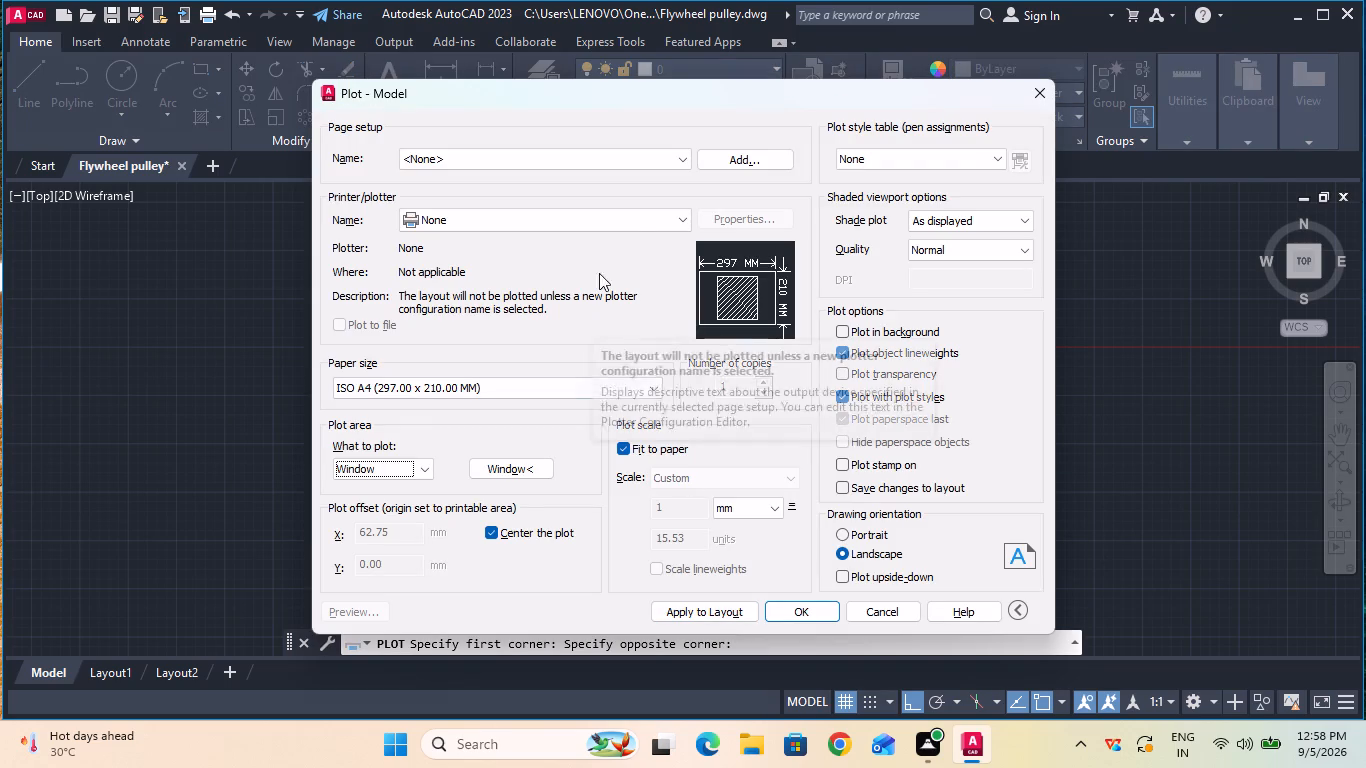
Plot the drawing with DWG To PDF.pc3, save the PDF to the Desktop under the suggested name, and dismiss the new-file notification.
left_click(630, 231)
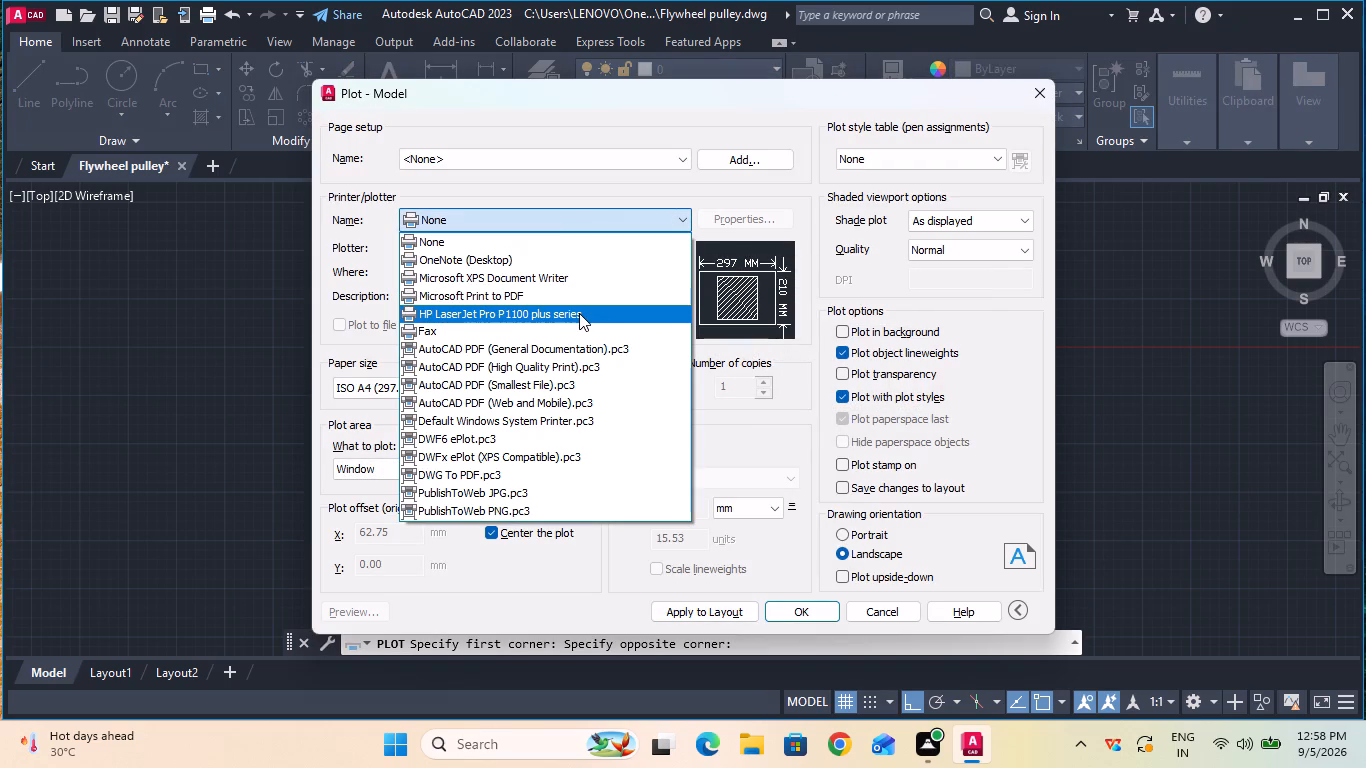
left_click(539, 470)
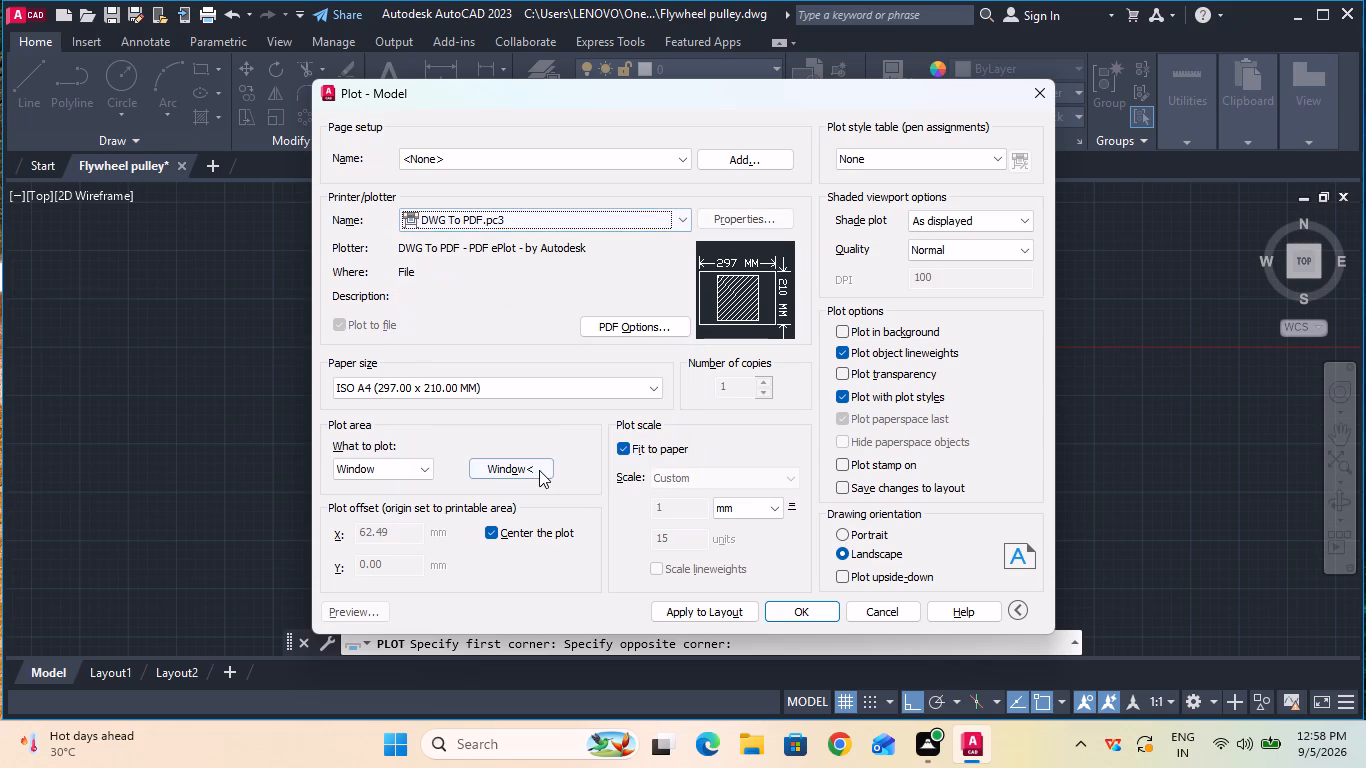
left_click(800, 618)
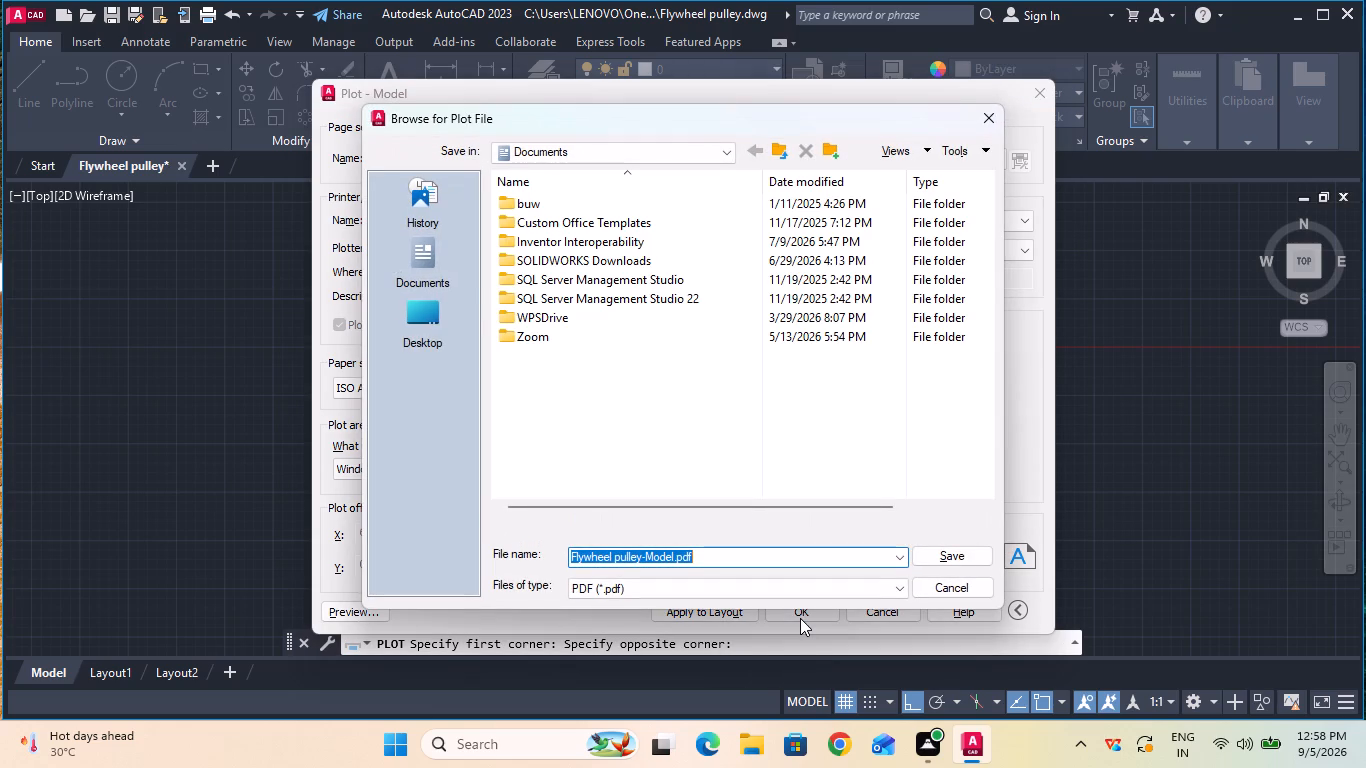
left_click(454, 328)
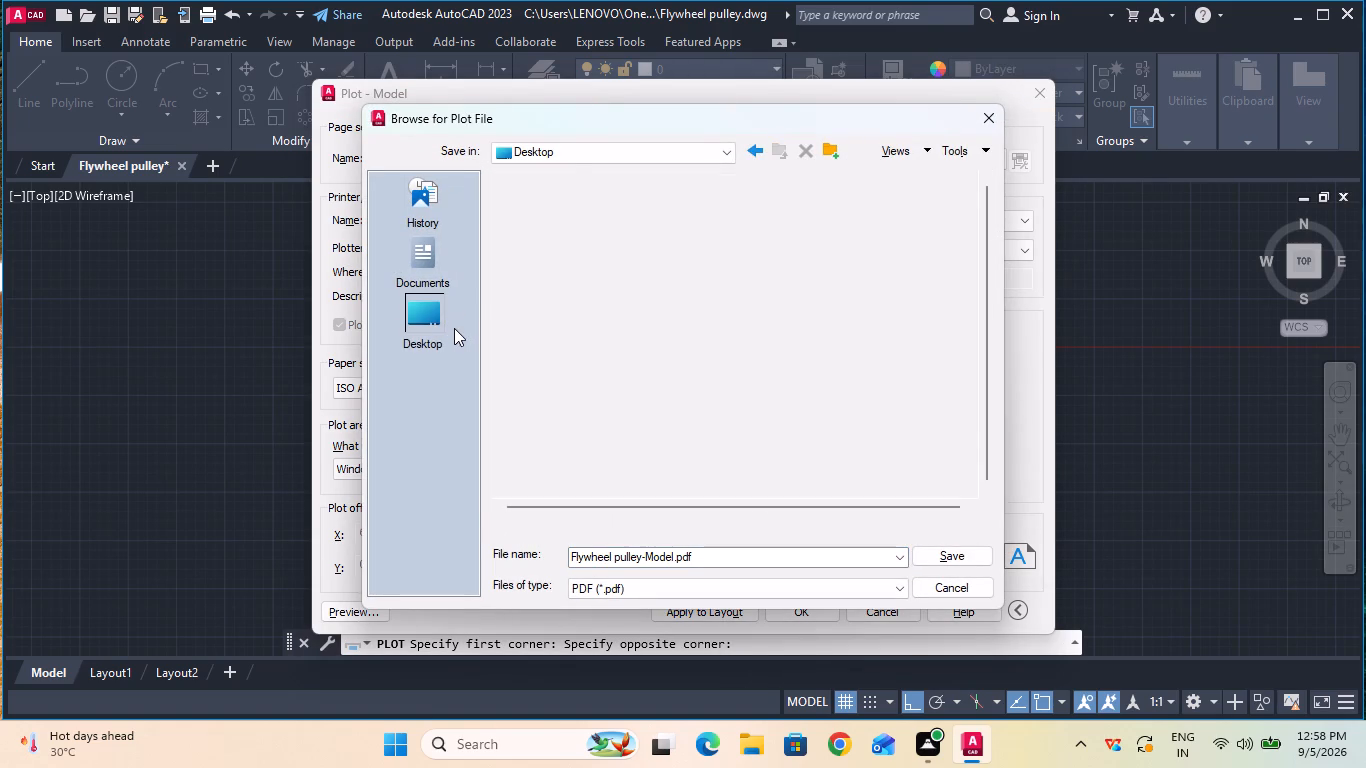
left_click(932, 558)
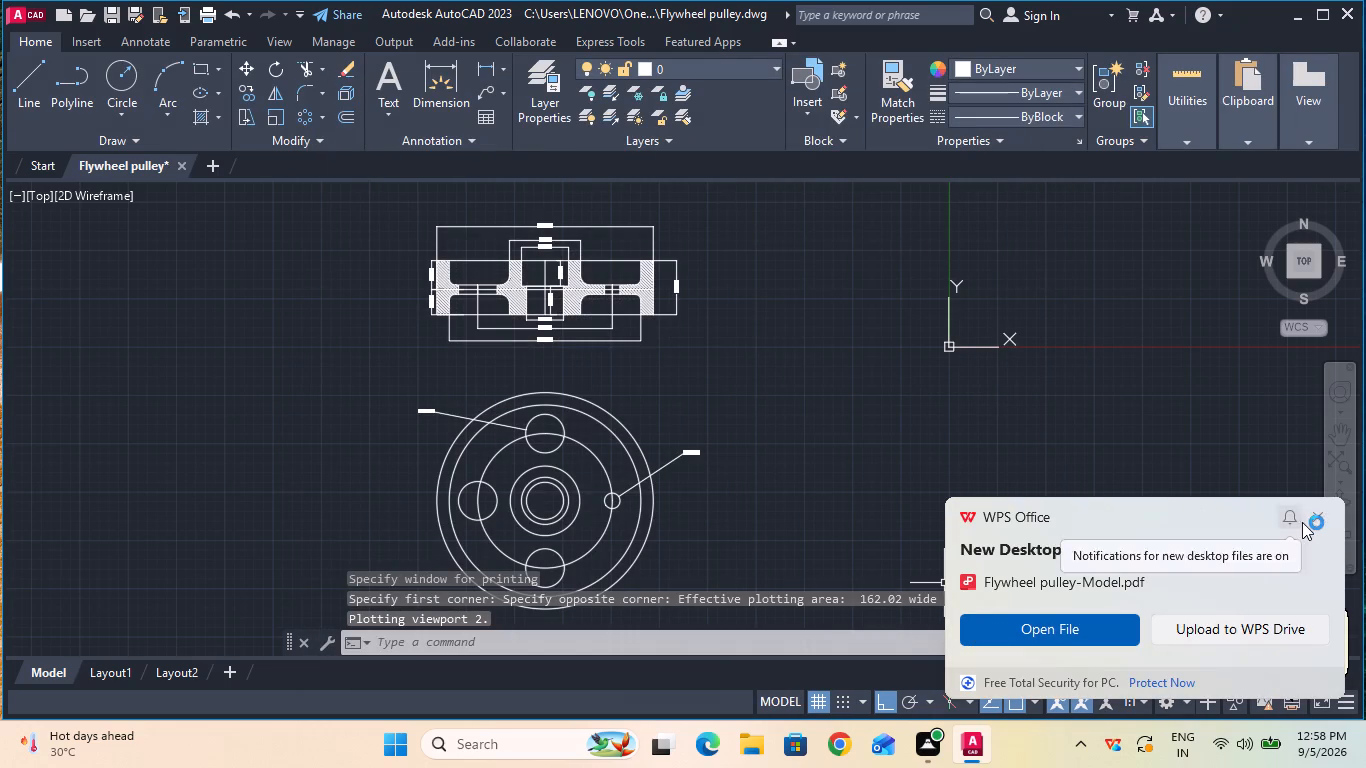
left_click(1309, 522)
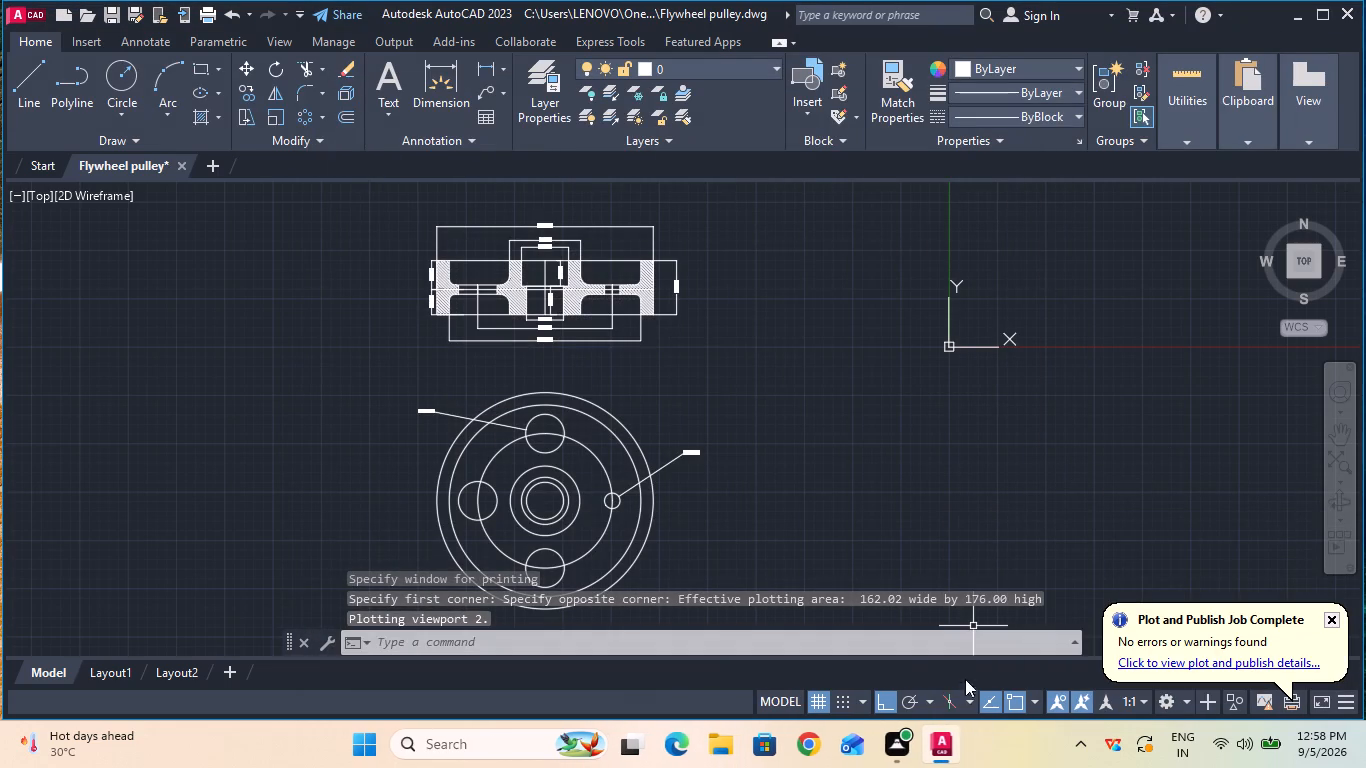